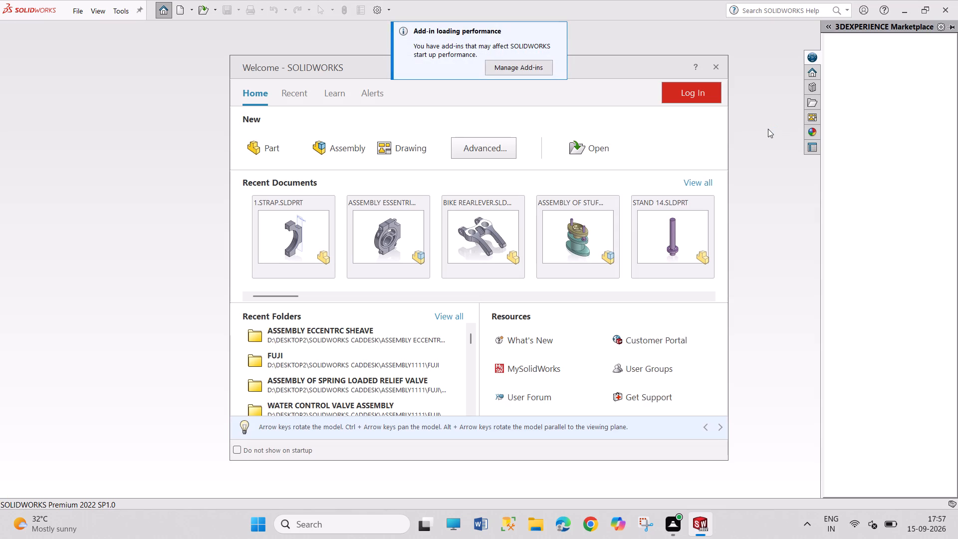
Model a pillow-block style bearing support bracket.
Dismiss the welcome window and create a new part document.
left_click(206, 237)
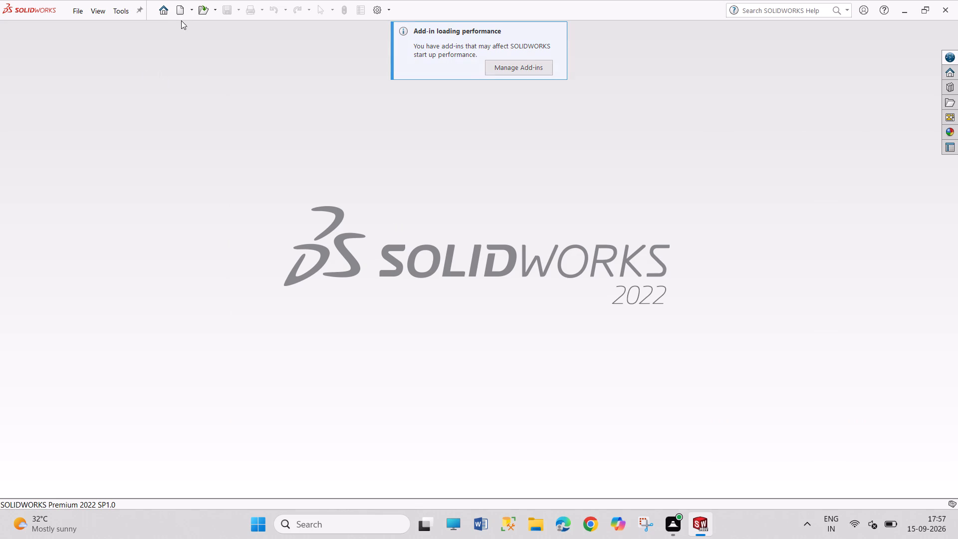
left_click(183, 12)
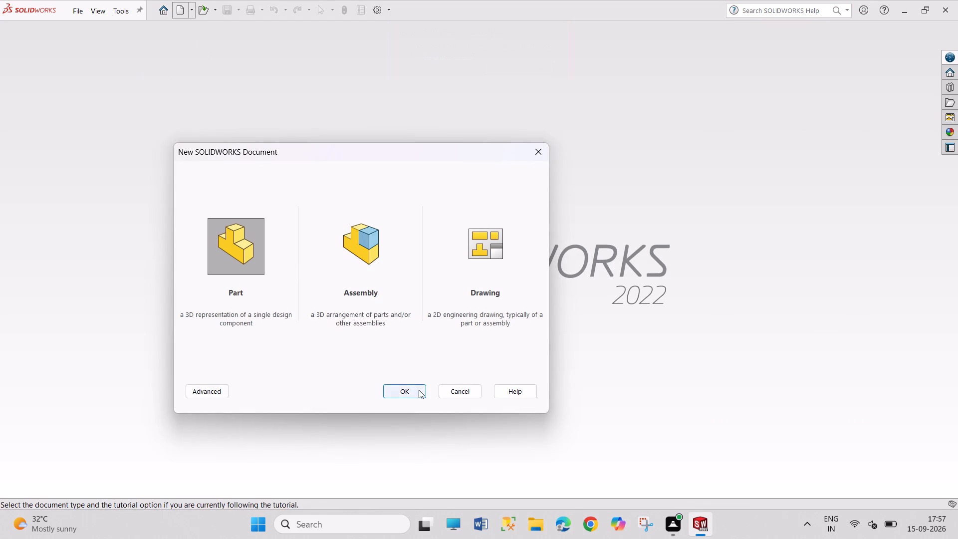
left_click(419, 390)
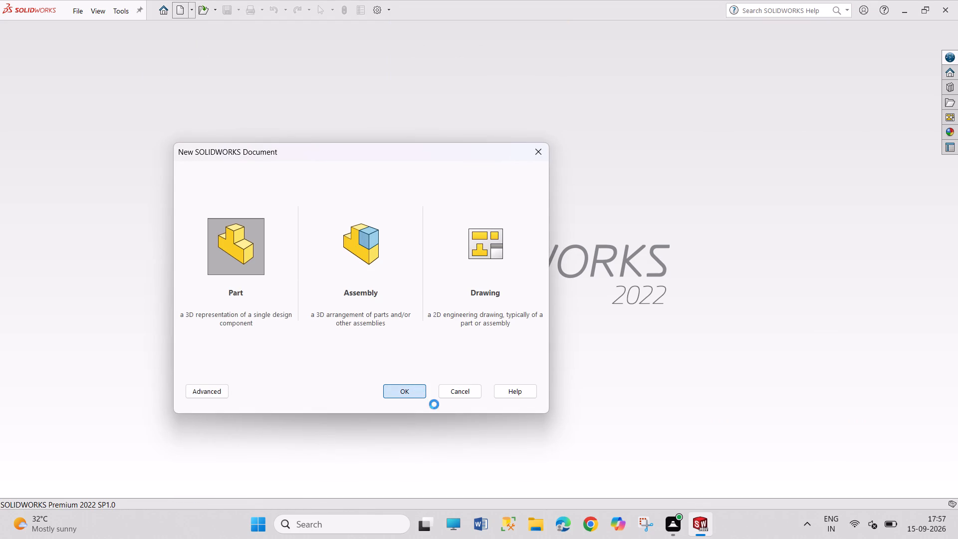
left_click(532, 520)
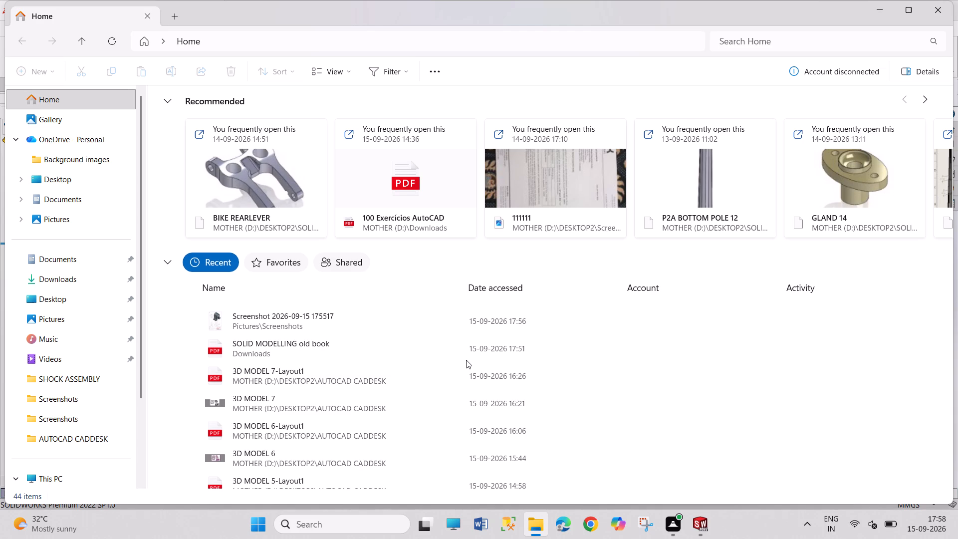
double_click(295, 317)
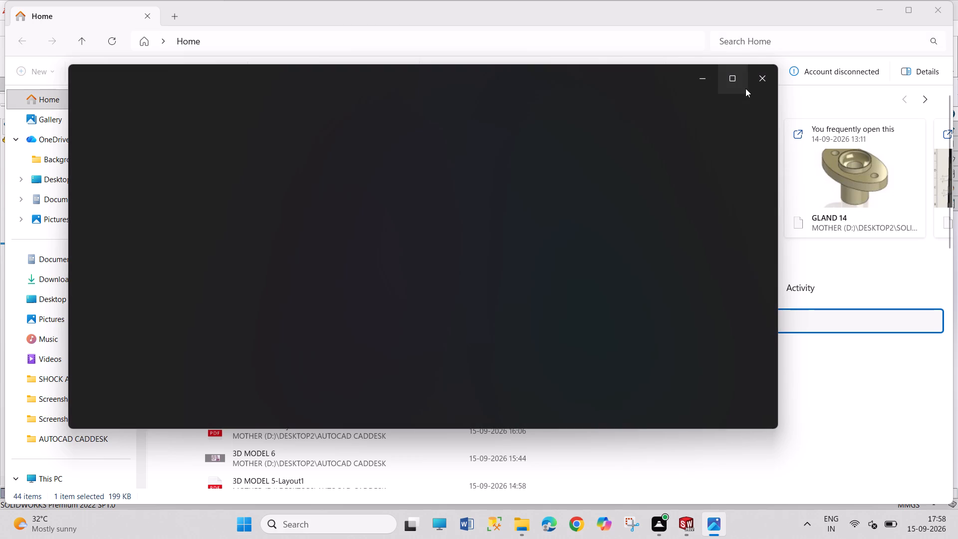
left_click(738, 80)
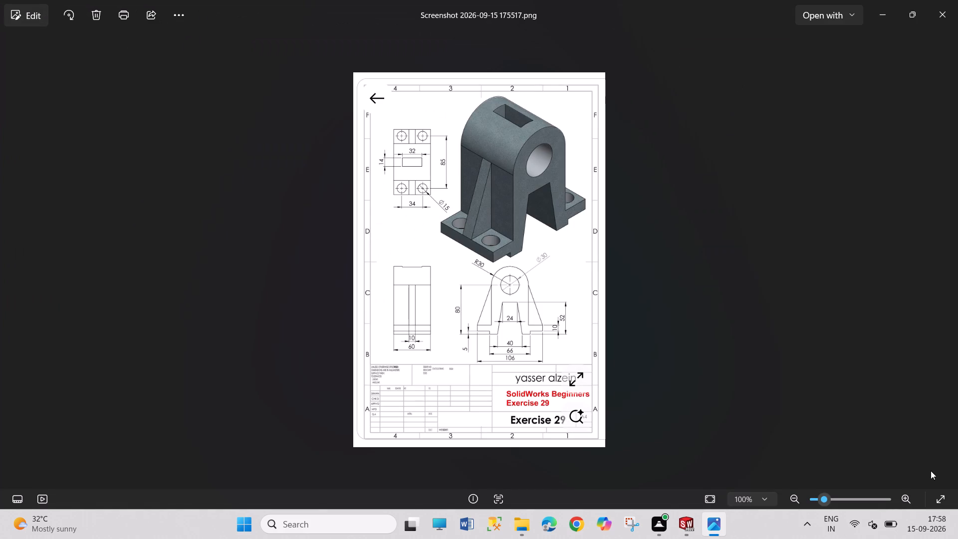
left_click(904, 495)
left_click(904, 495)
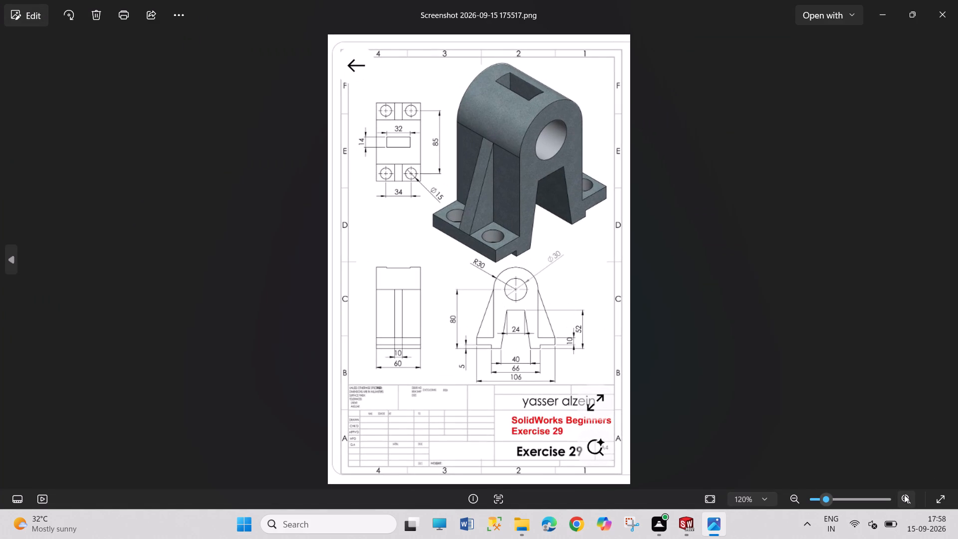
left_click(904, 495)
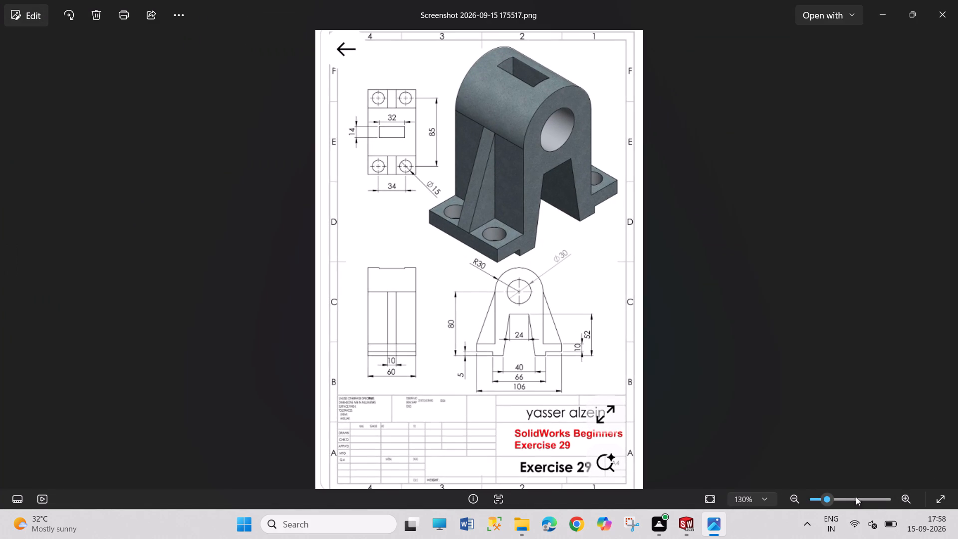
double_click(788, 497)
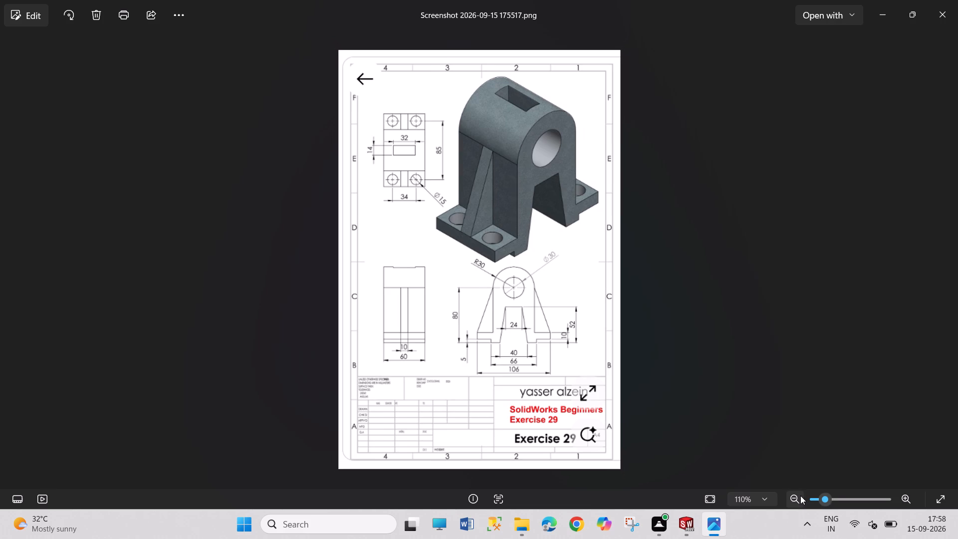
left_click(788, 499)
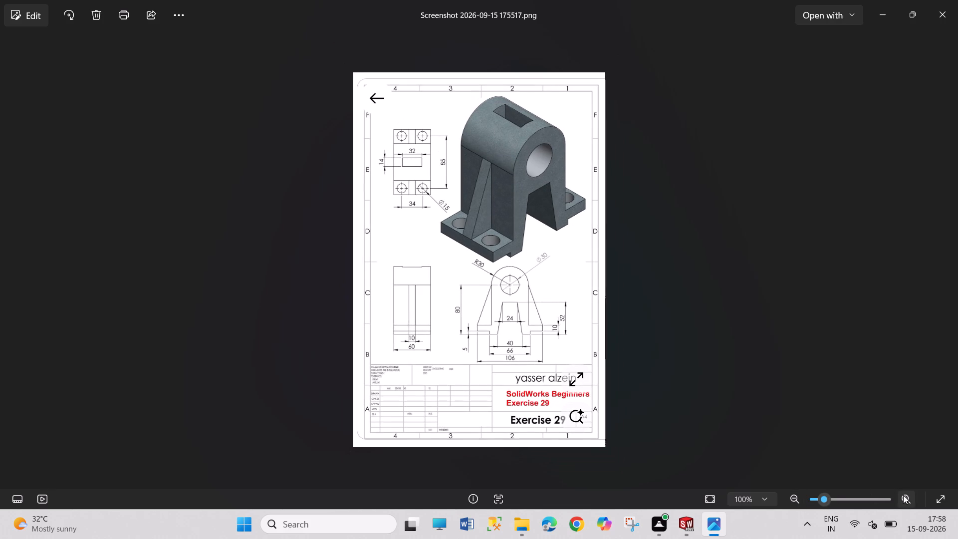
left_click(903, 495)
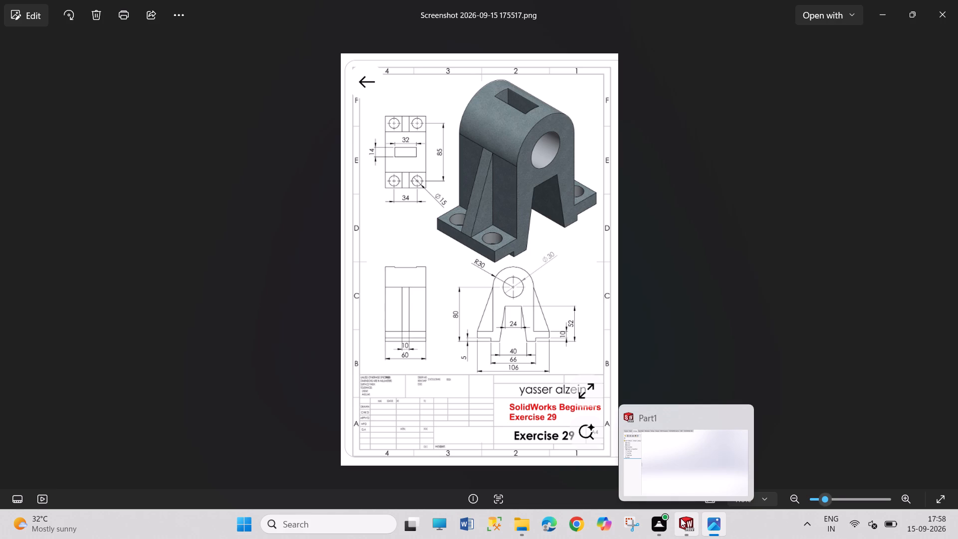
In SOLIDWORKS, start a sketch on the Right Plane and draw concentric circles of 60 mm and 30 mm diameter centred on the origin.
left_click(681, 518)
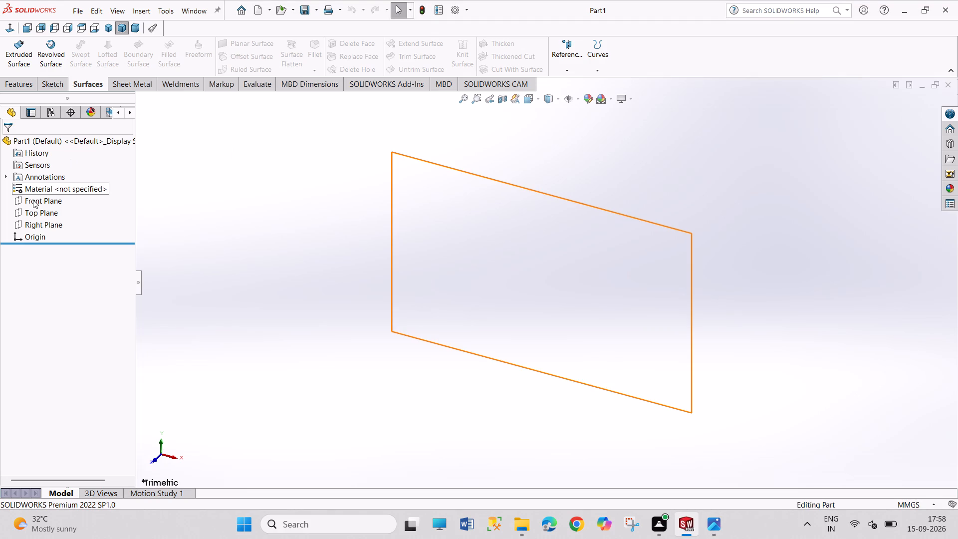
left_click(46, 227)
left_click(57, 218)
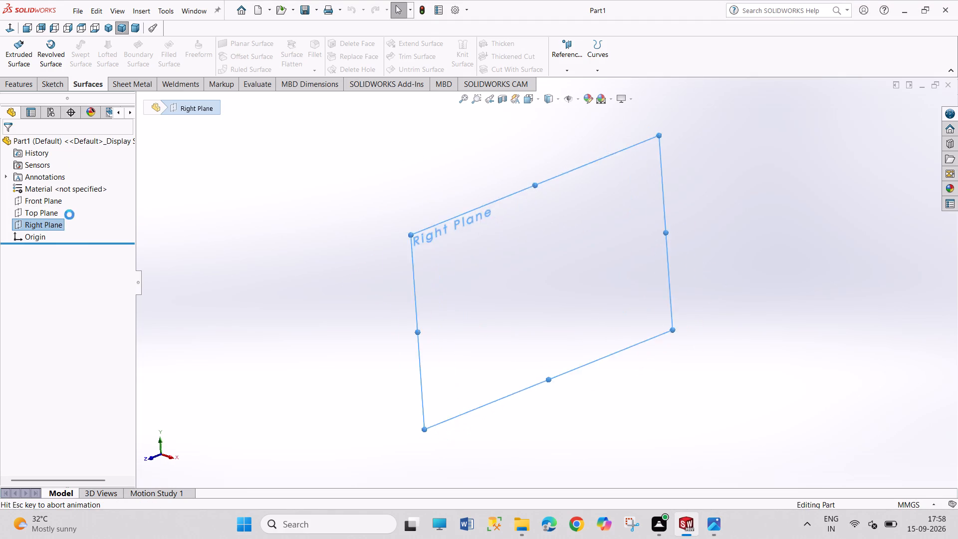
left_click_drag(732, 195, 745, 226)
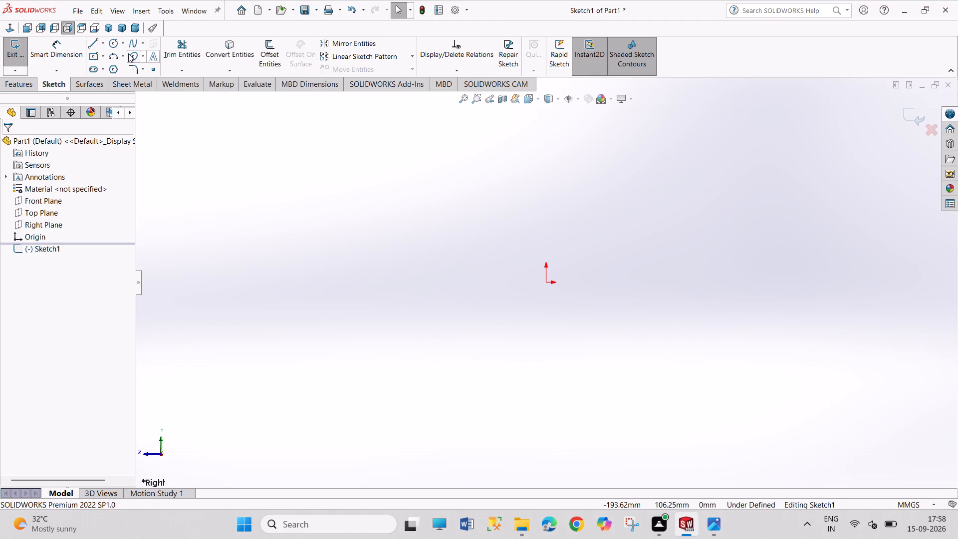
left_click(110, 40)
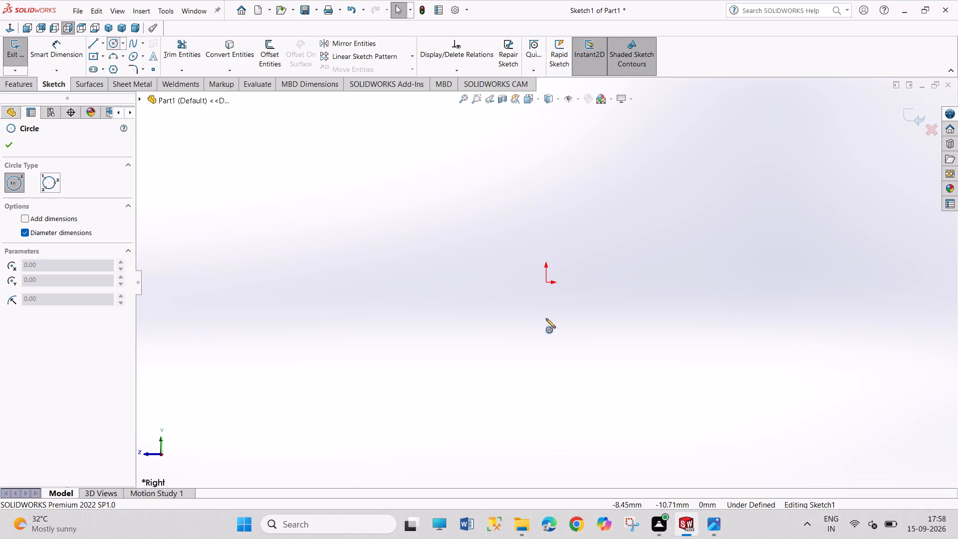
left_click(543, 281)
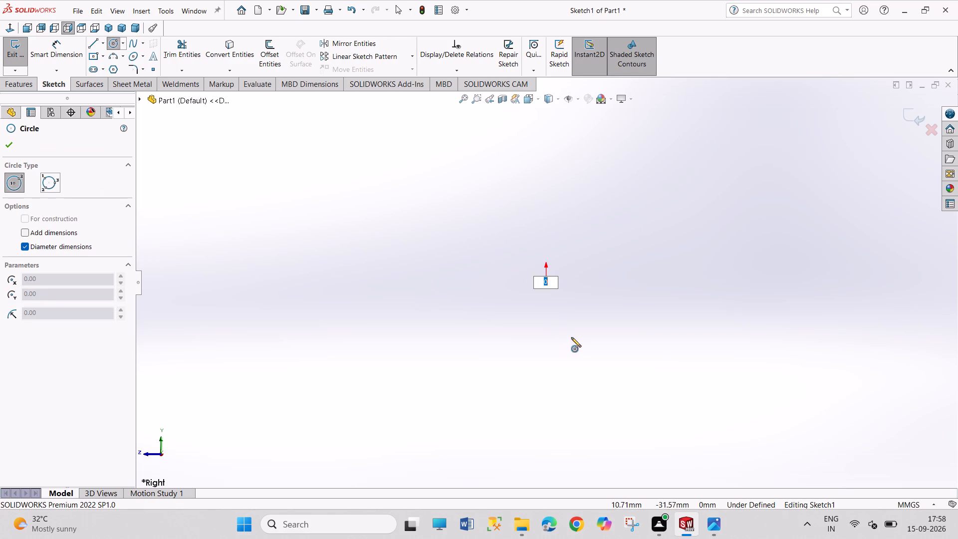
type("60")
key("Return")
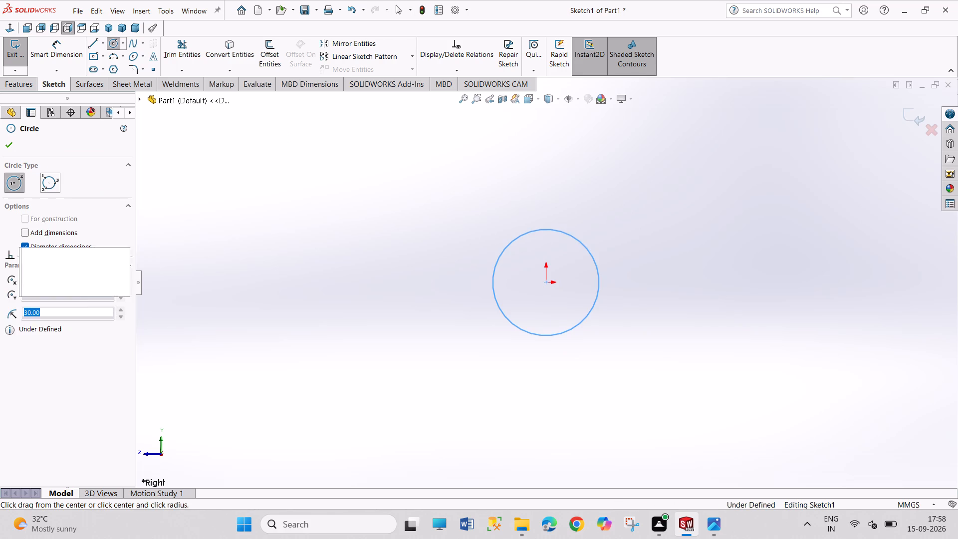
left_click(545, 281)
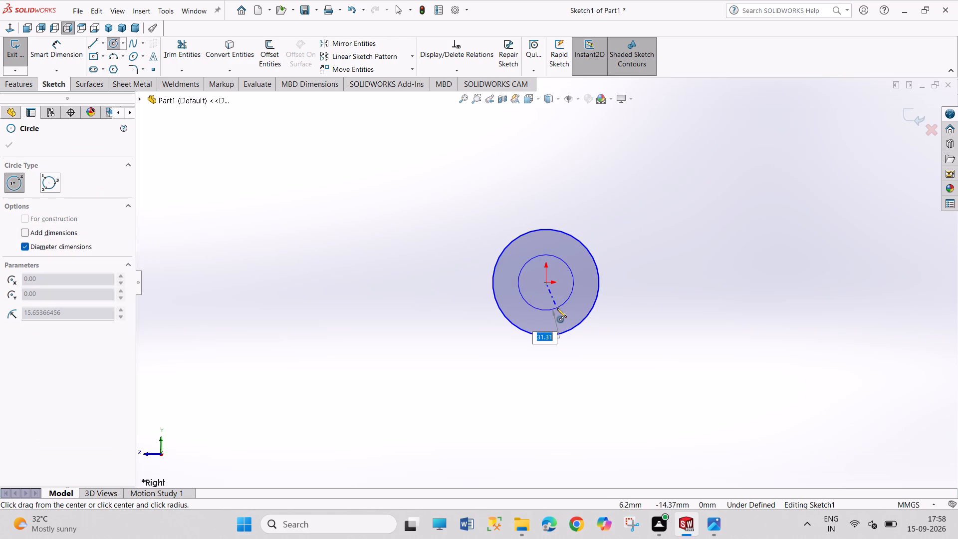
type("30")
key("Return")
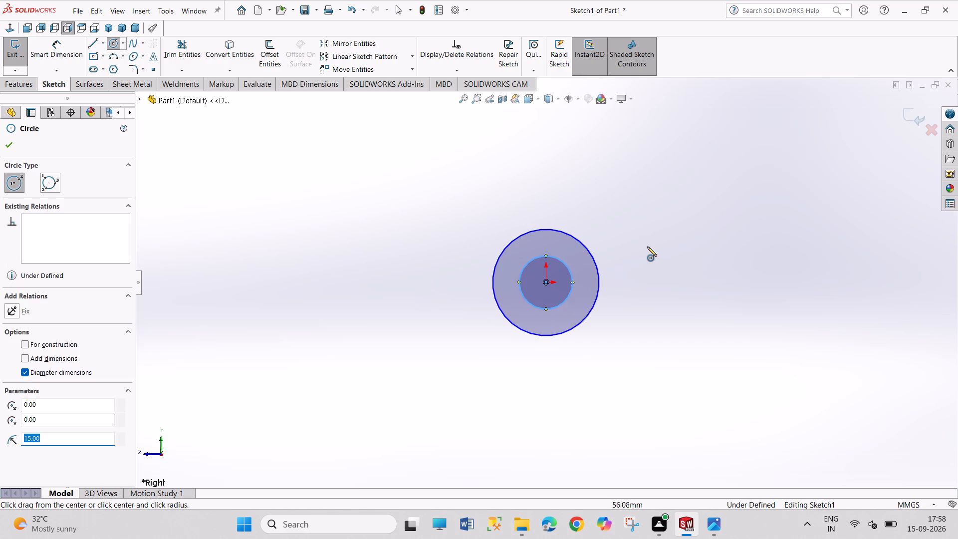
right_click(647, 247)
left_click(663, 256)
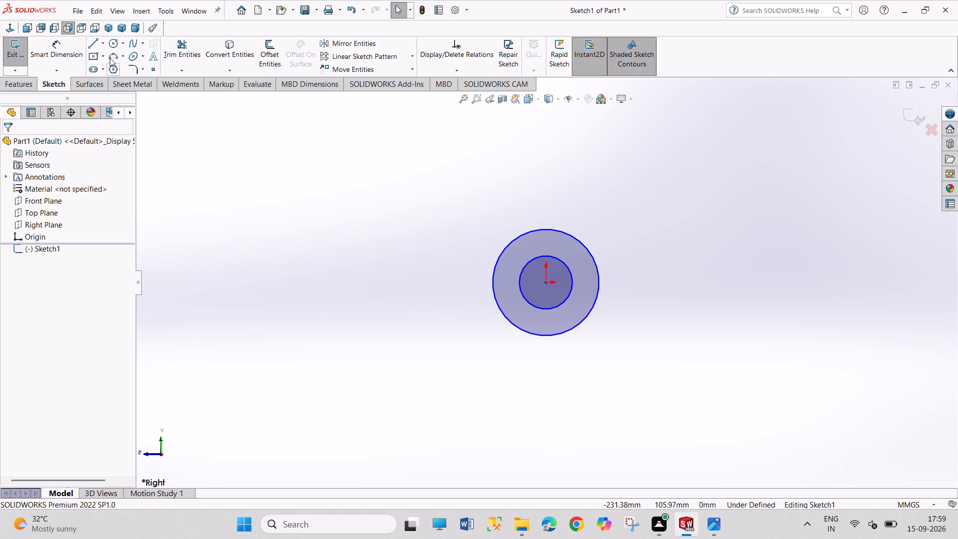
Draw a vertical line downward from the outer circle's left quadrant point and dimension its length to 80 mm.
left_click(92, 42)
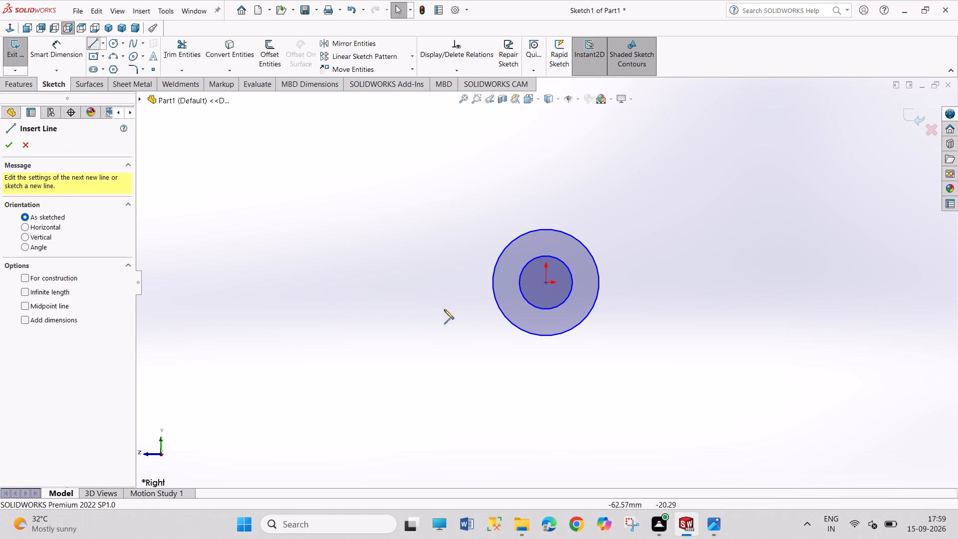
left_click(491, 283)
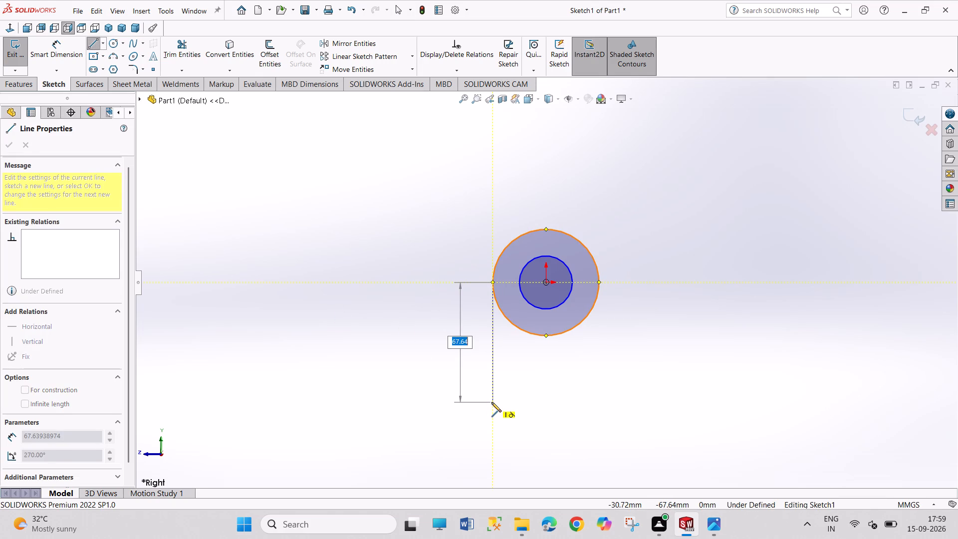
left_click(490, 434)
right_click(414, 416)
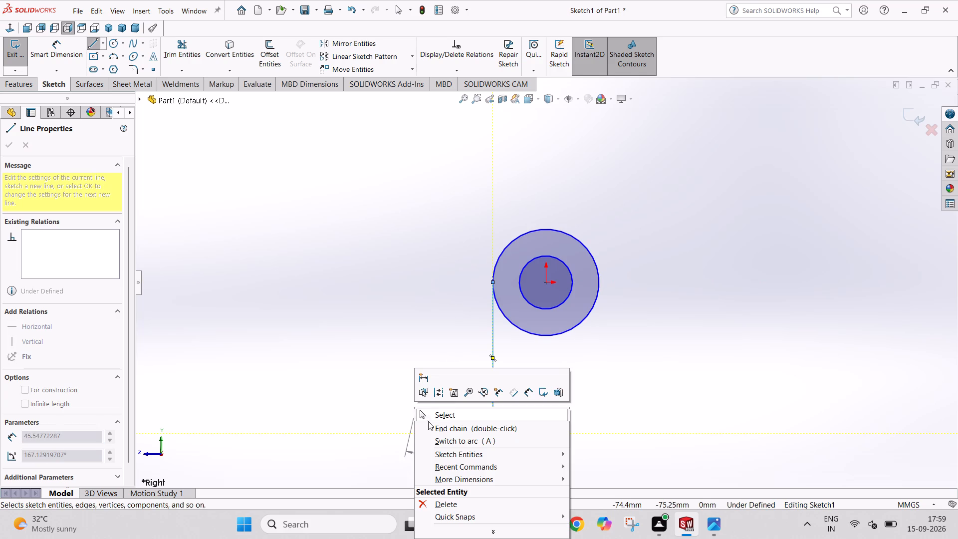
left_click(442, 417)
right_click_drag(442, 417, 451, 289)
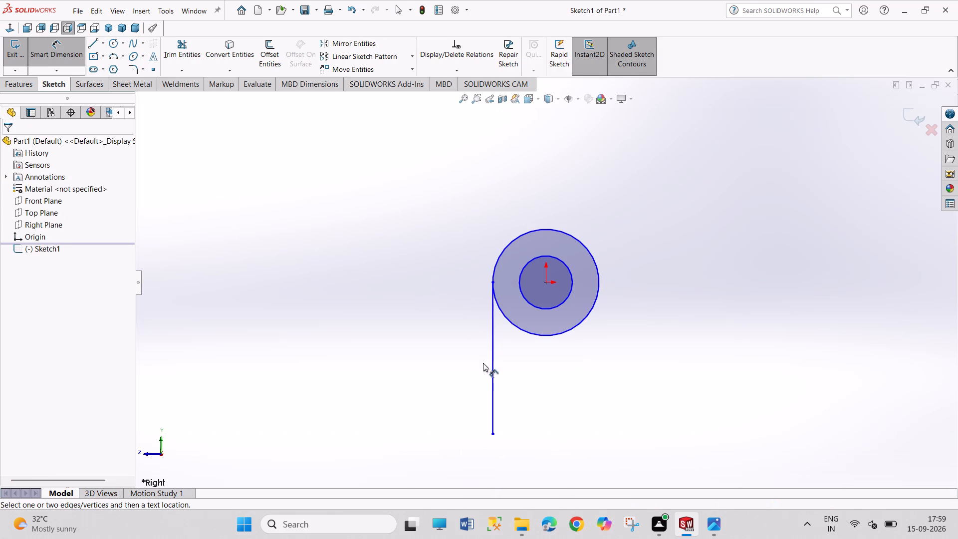
left_click(491, 372)
left_click(448, 370)
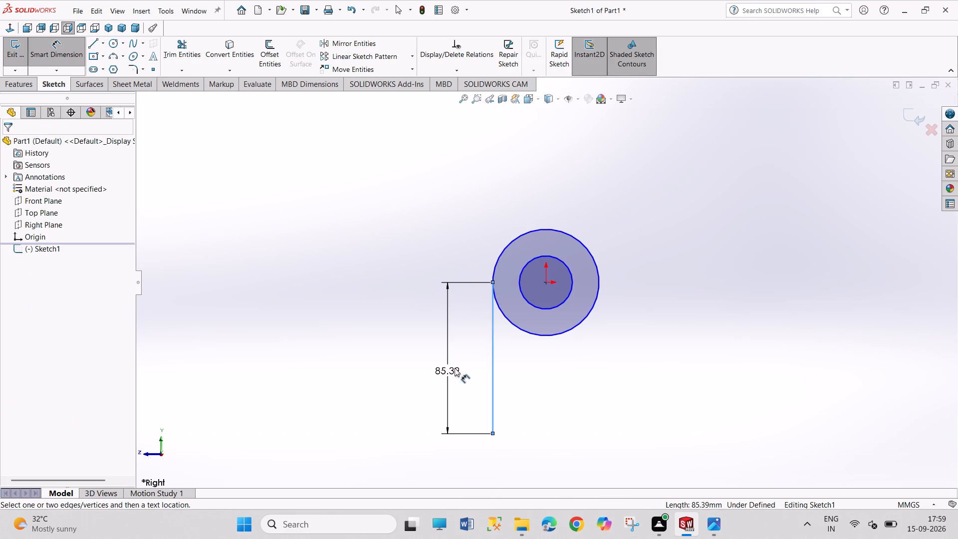
type("80")
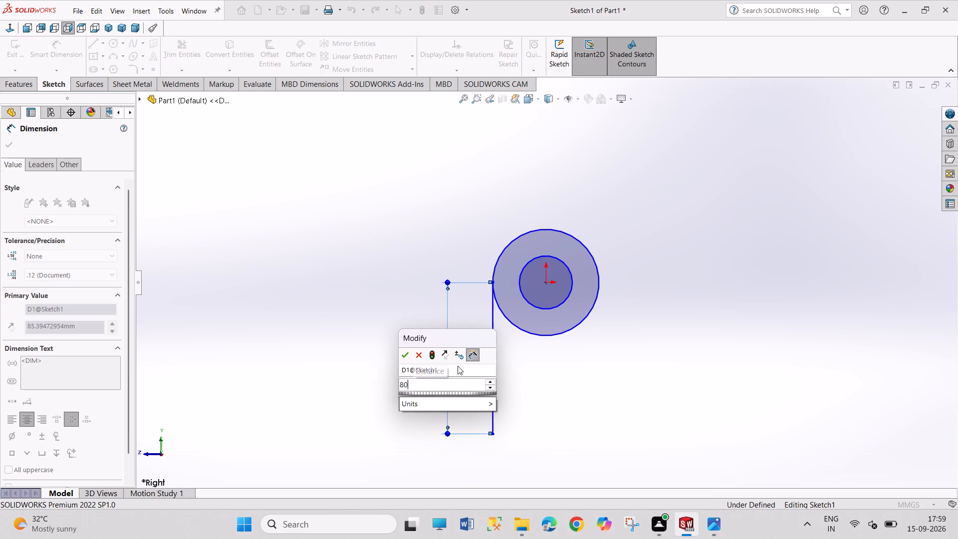
key("Return")
right_click(332, 304)
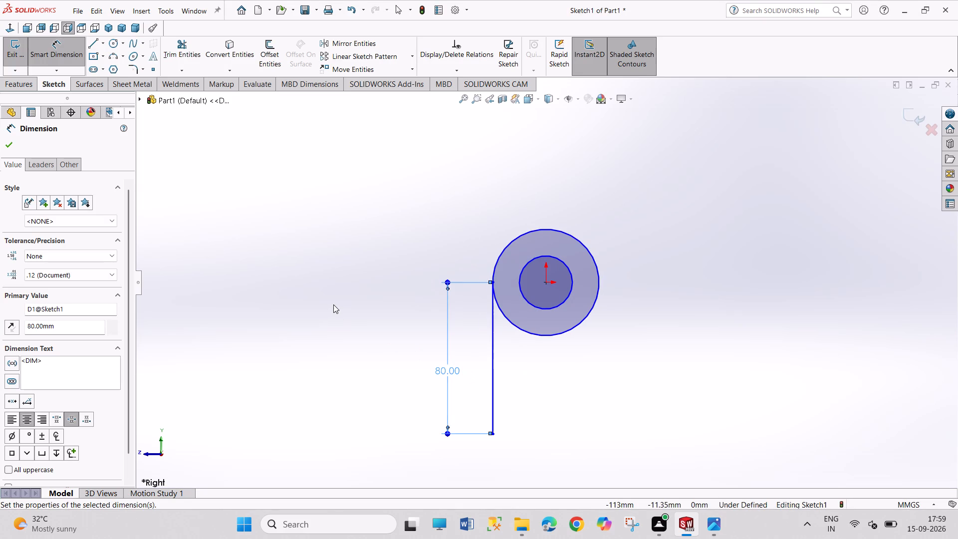
left_click(357, 341)
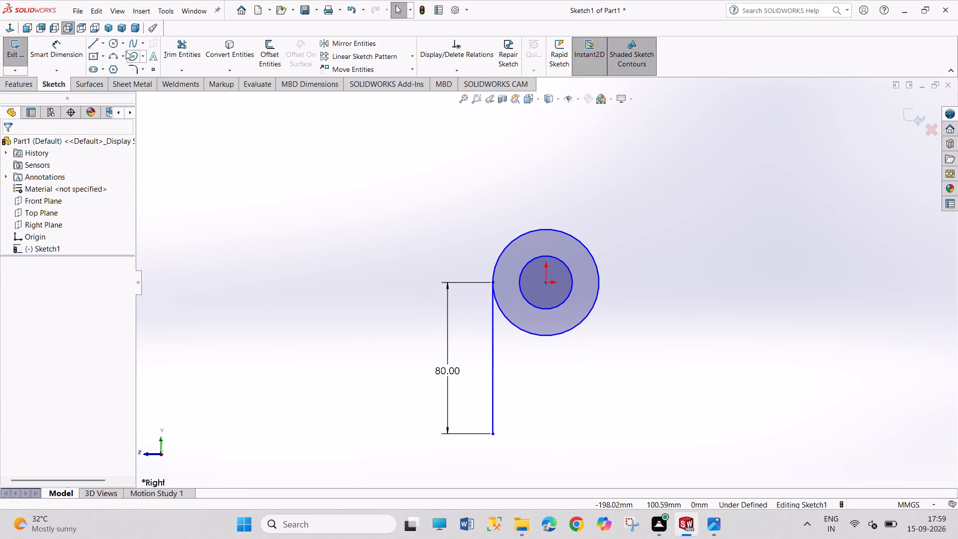
Draw a matching vertical line downward from the outer circle's right quadrant point and dimension its length to 80 mm.
left_click(92, 45)
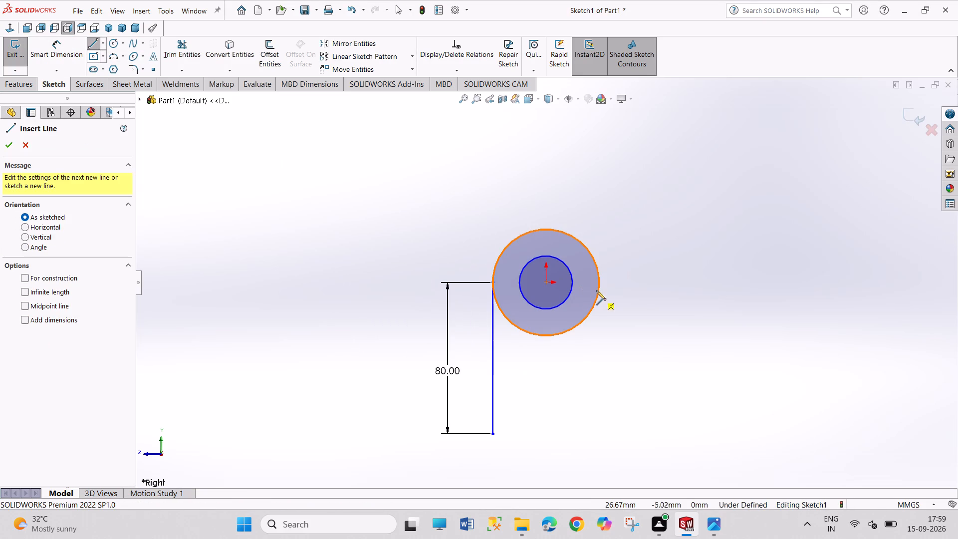
left_click(600, 284)
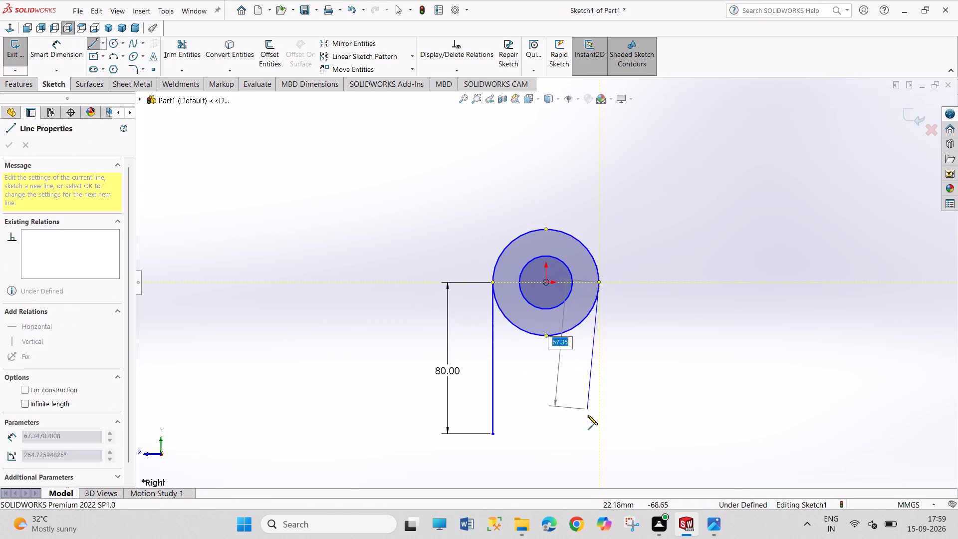
left_click(601, 443)
right_click(645, 375)
left_click(656, 388)
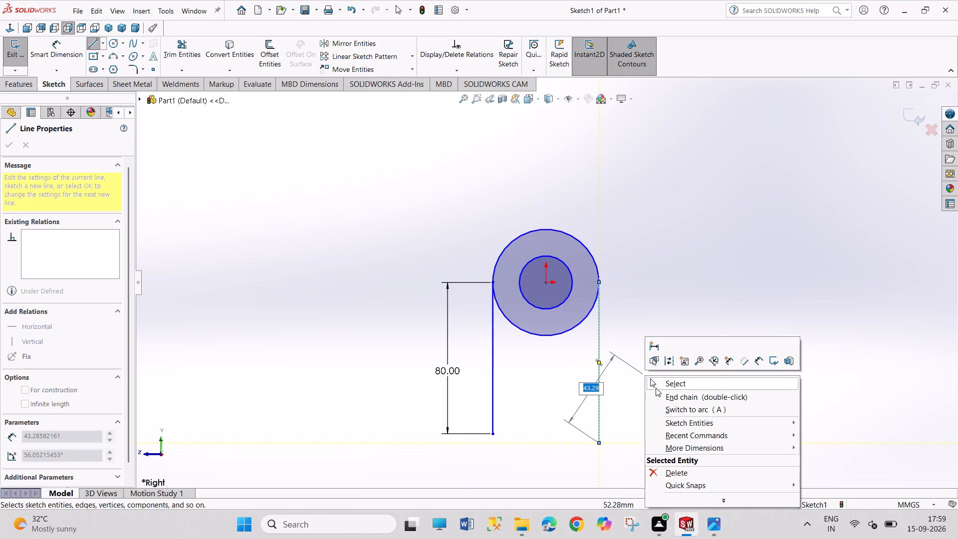
right_click_drag(645, 416, 653, 327)
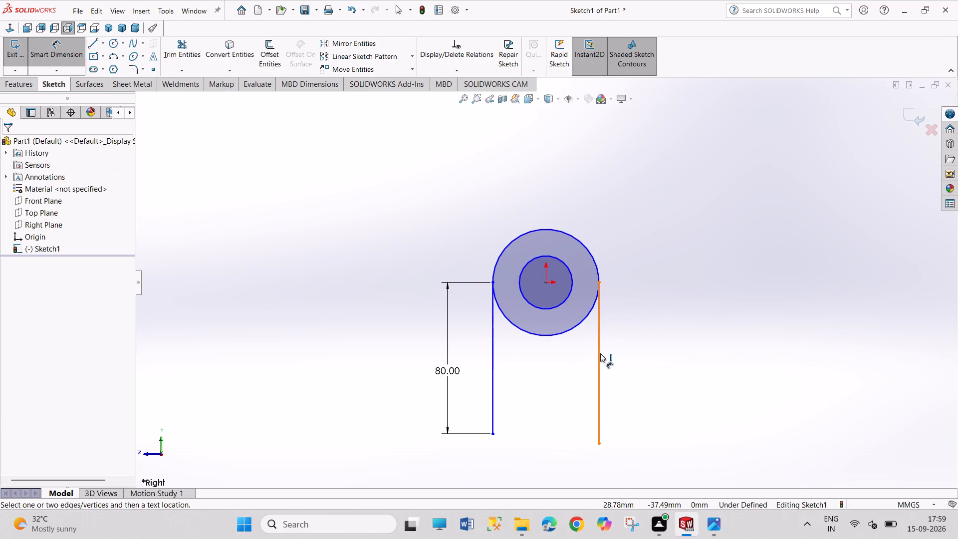
left_click(600, 353)
left_click(634, 360)
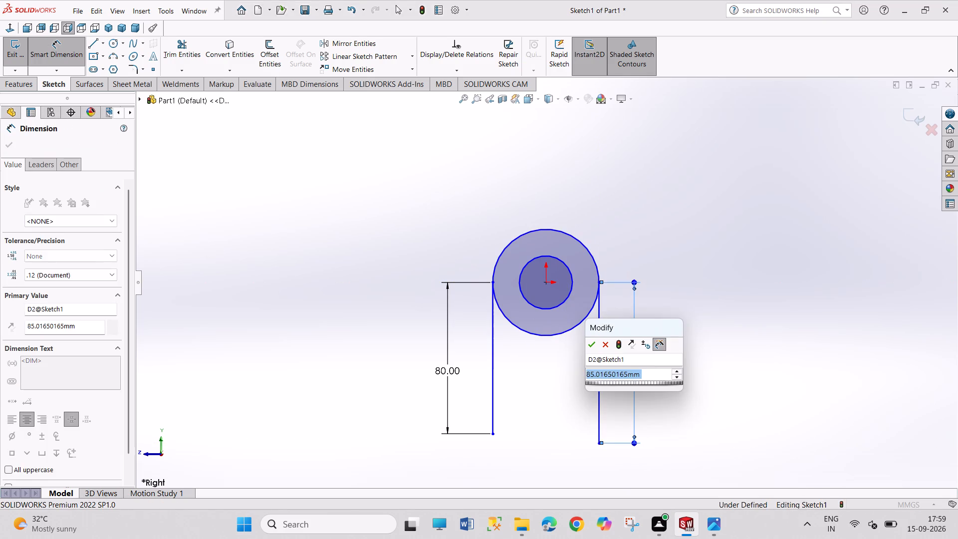
type("80")
key("Return")
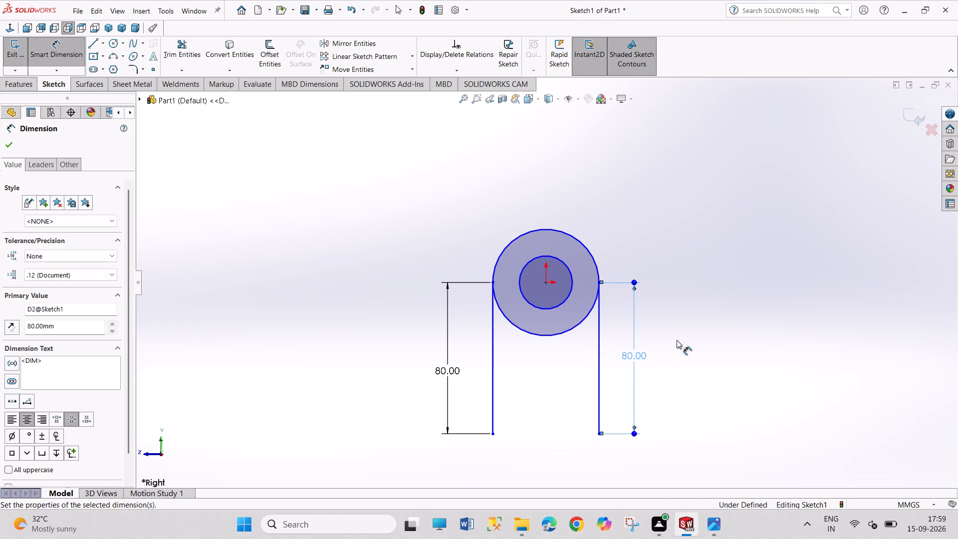
right_click(677, 340)
left_click(702, 376)
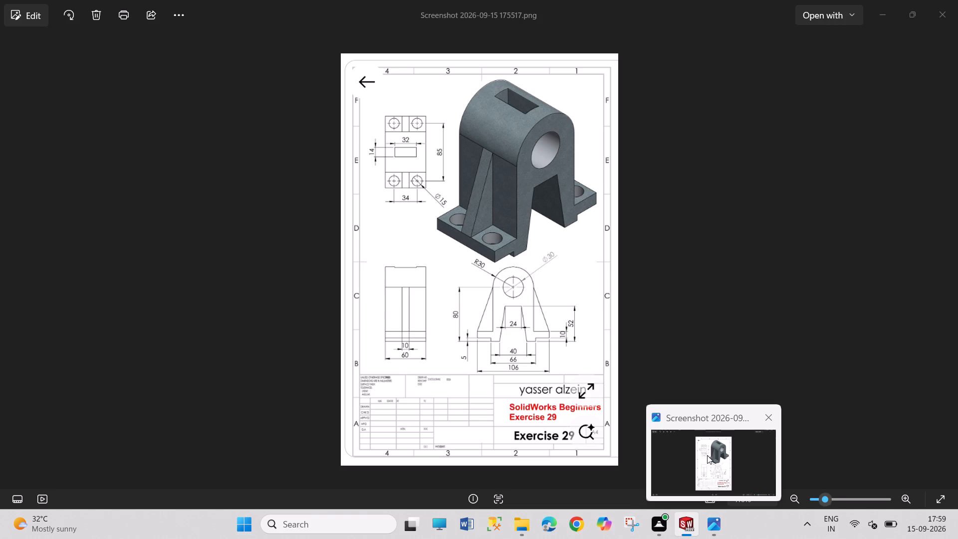
Delete the 80 mm length dimensions from both vertical lines below the outer circle.
right_click(452, 366)
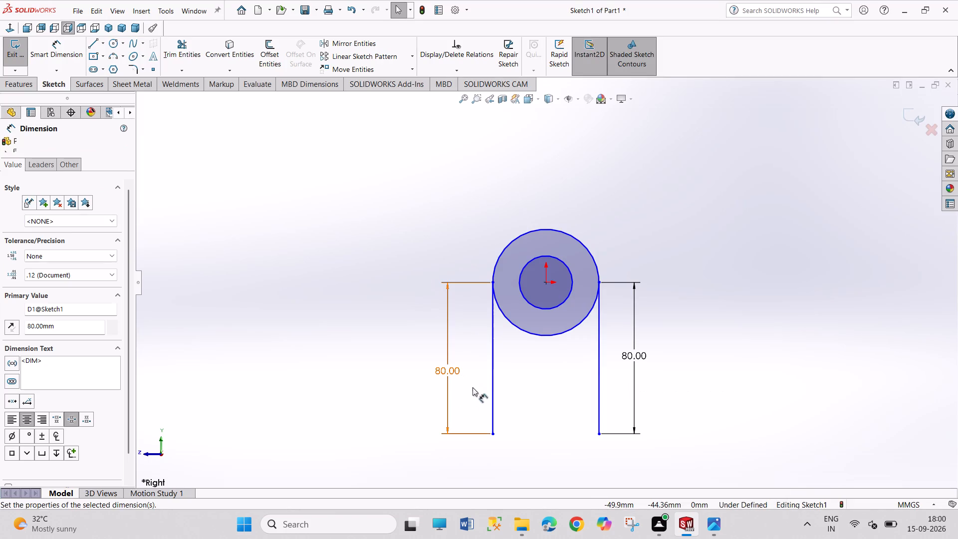
left_click(492, 385)
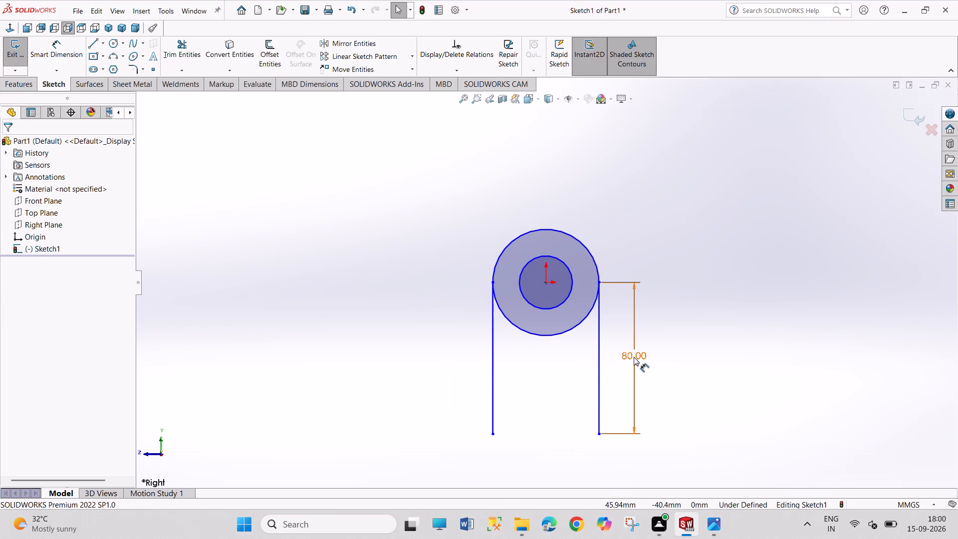
right_click(634, 354)
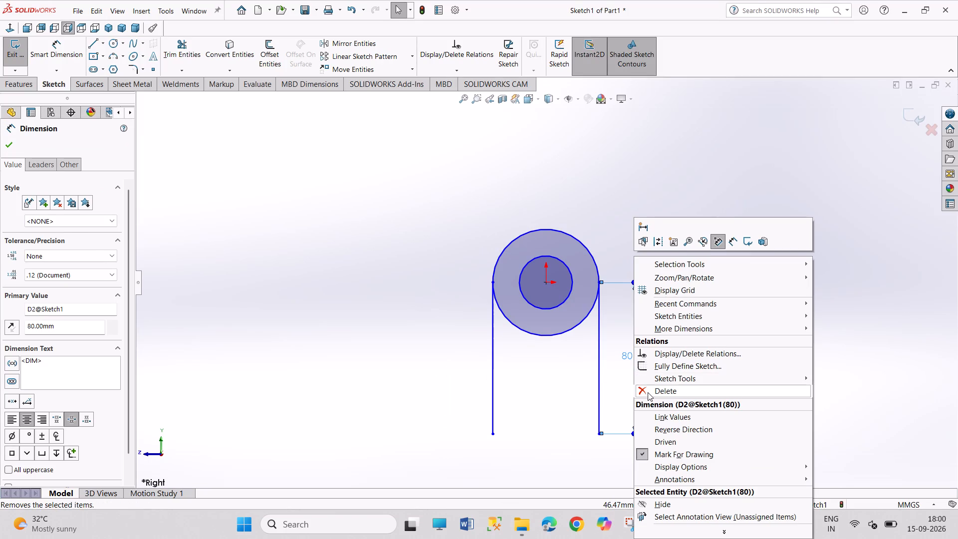
left_click(648, 392)
Move both vertical lines' lower endpoints to about 61.5 mm below the origin and about 25.6 mm to either side.
left_click_drag(491, 434, 495, 418)
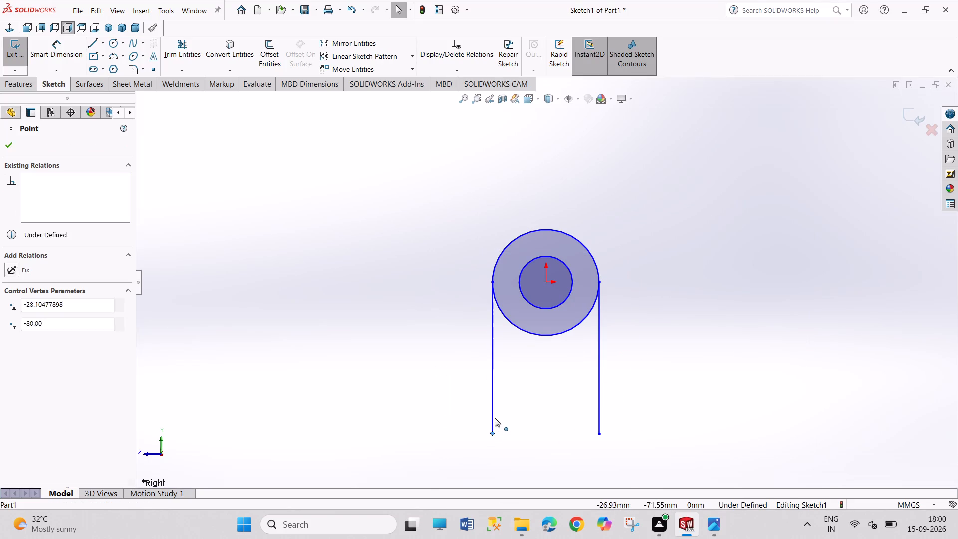
left_click_drag(495, 418, 497, 399)
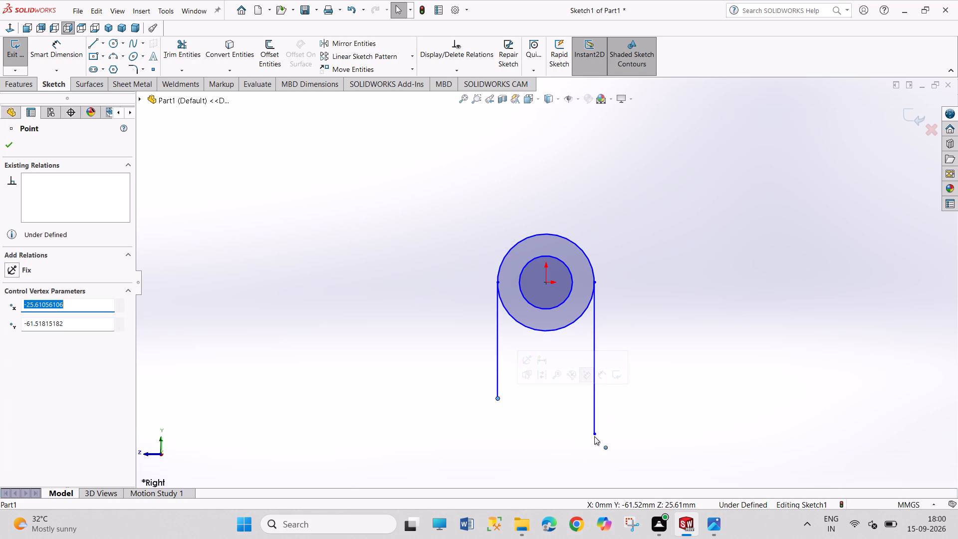
left_click_drag(594, 436, 594, 402)
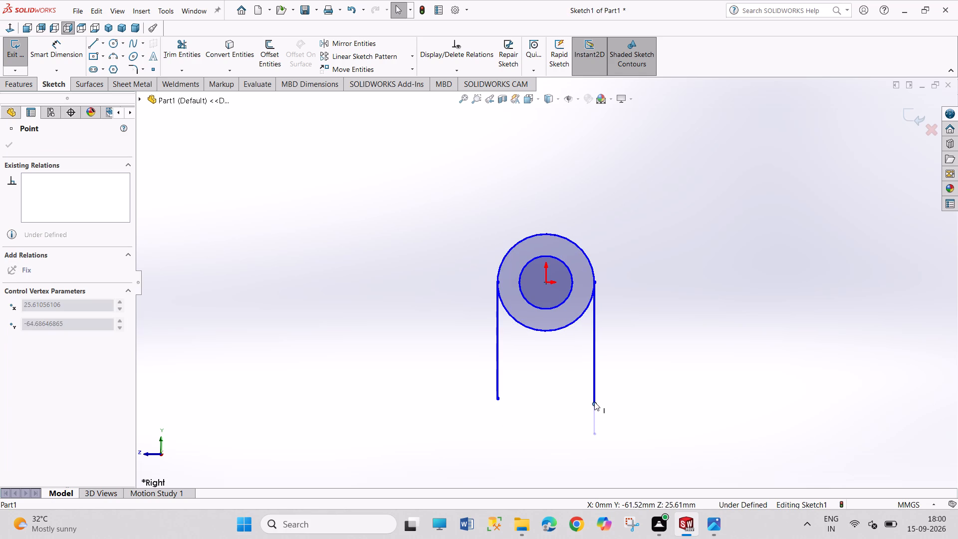
left_click_drag(594, 402, 594, 401)
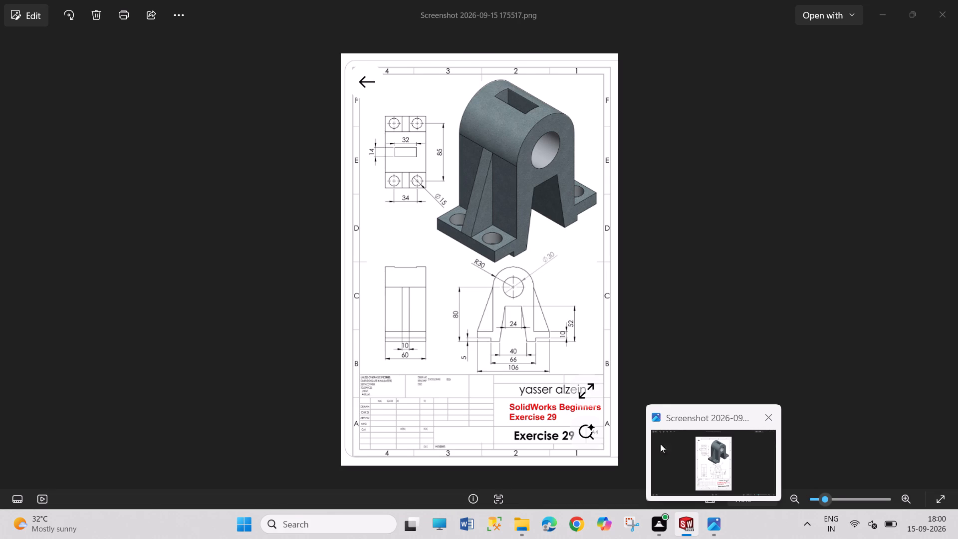
From the left line's lower end, sketch the left foot outline: about 26 mm outward, down, inward, a 10 mm step down, and a short bottom edge.
left_click(94, 44)
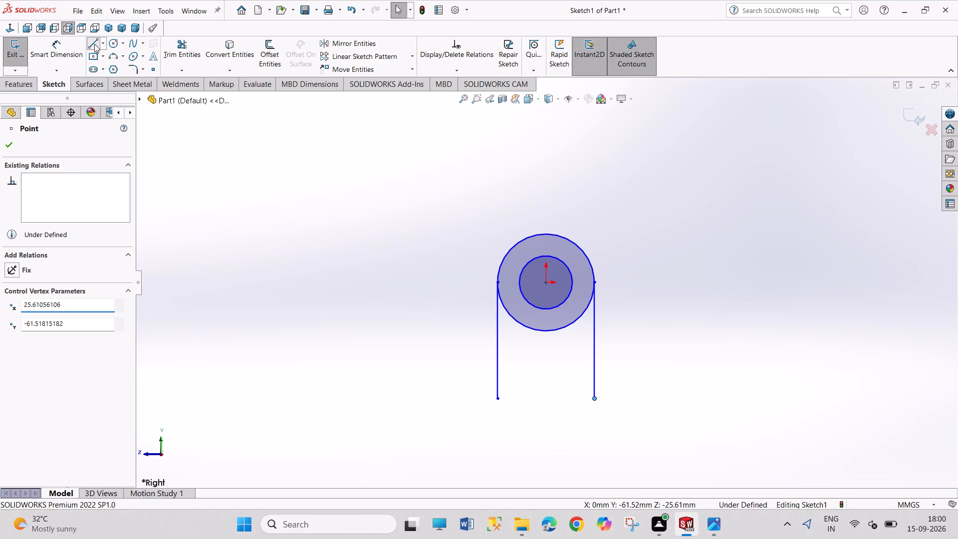
left_click(498, 397)
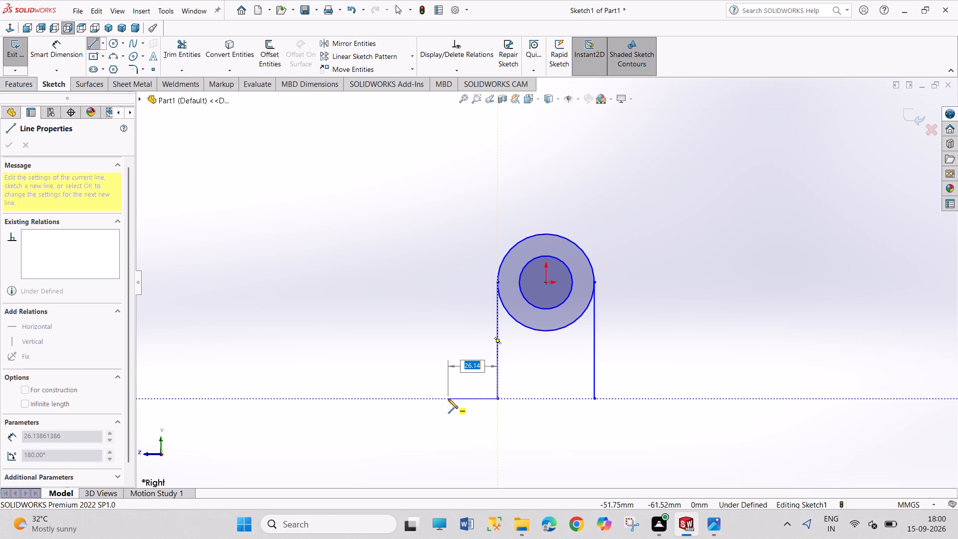
left_click(448, 399)
left_click(451, 425)
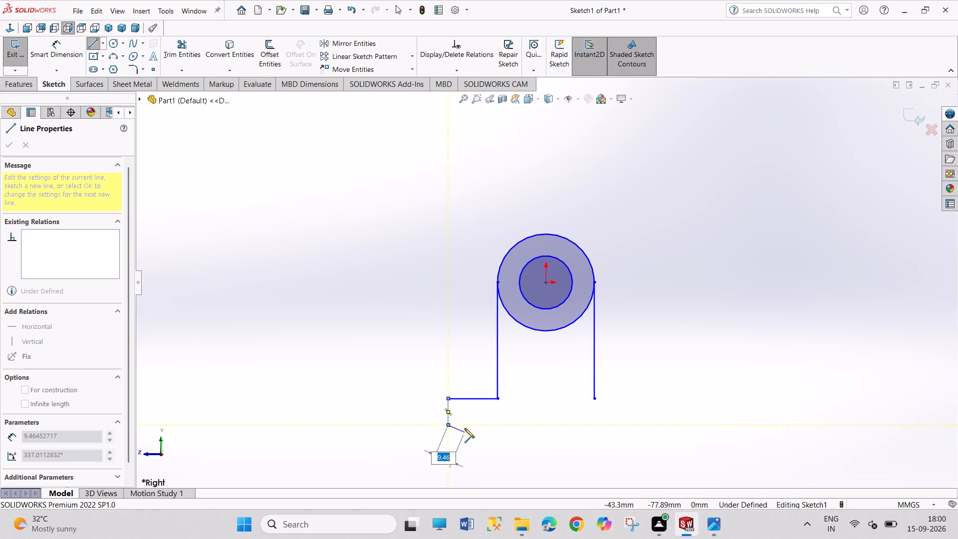
left_click(487, 427)
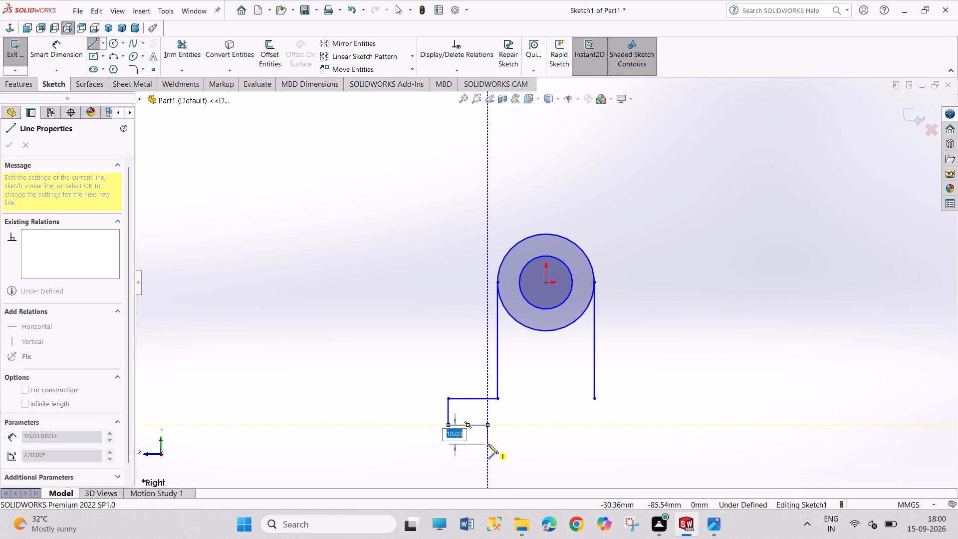
left_click(488, 444)
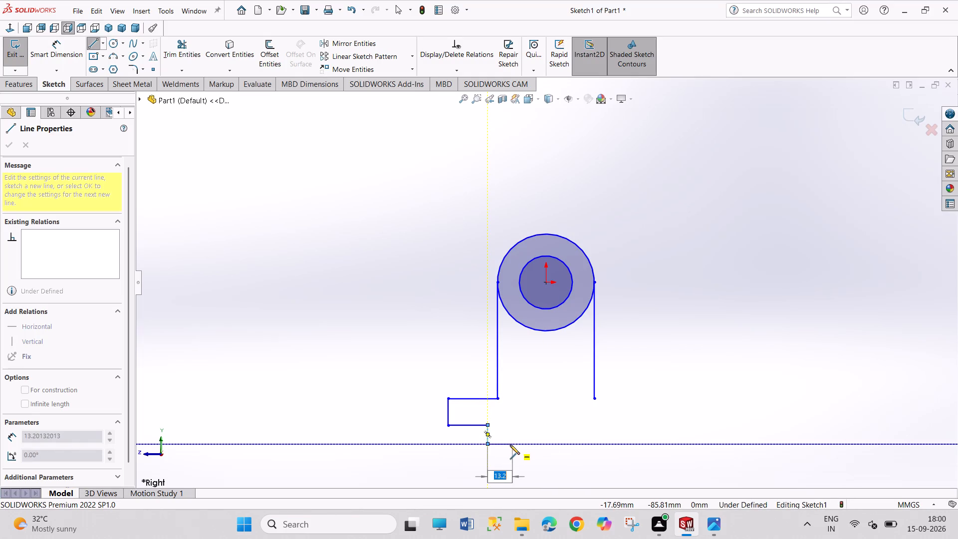
left_click(510, 445)
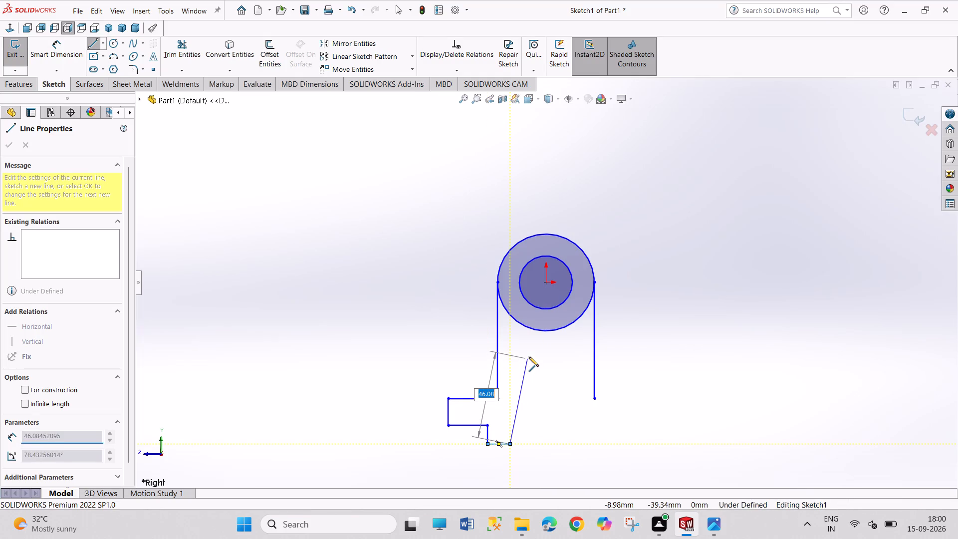
Continue the outline with the tapered central opening: a slanted side about 46 mm long, a horizontal top, and a slanted side about 46.6 mm long.
left_click(529, 357)
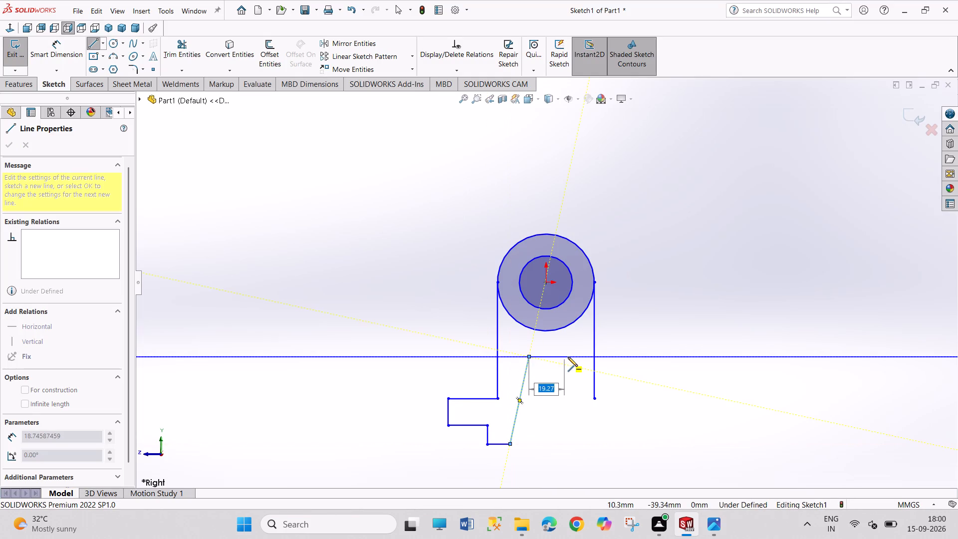
left_click(570, 356)
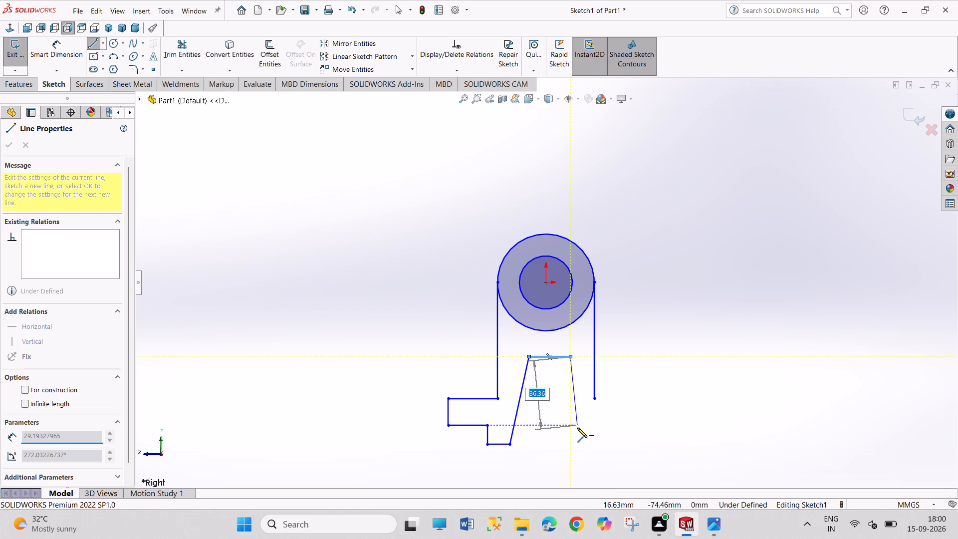
left_click(582, 445)
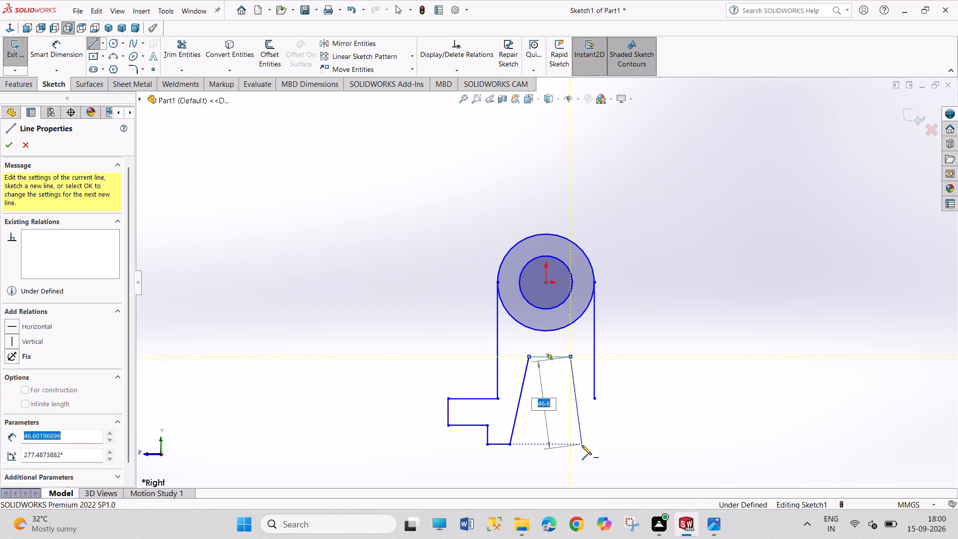
Sketch the right foot with a bottom edge, a step about 10 mm high, and a top edge about 32 mm long joining the right vertical line.
left_click(626, 447)
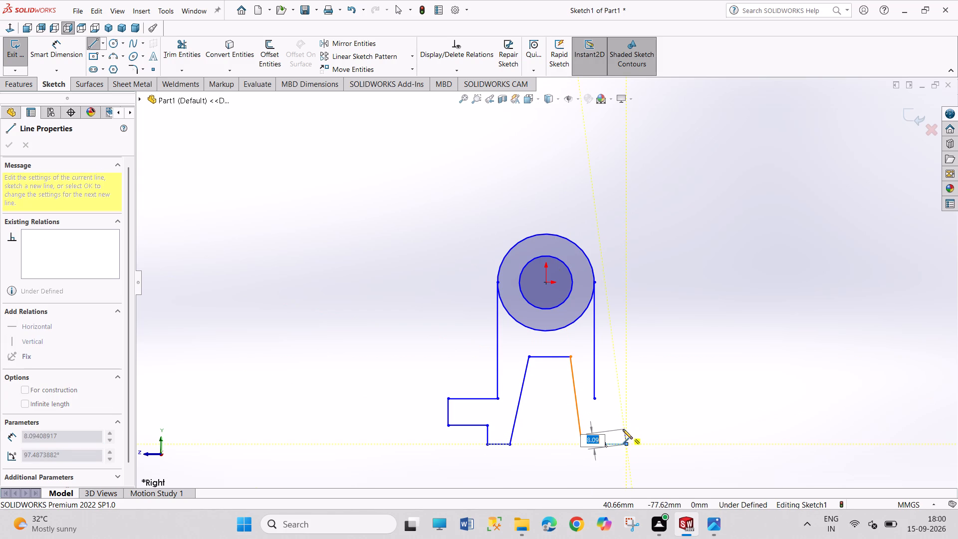
left_click(624, 426)
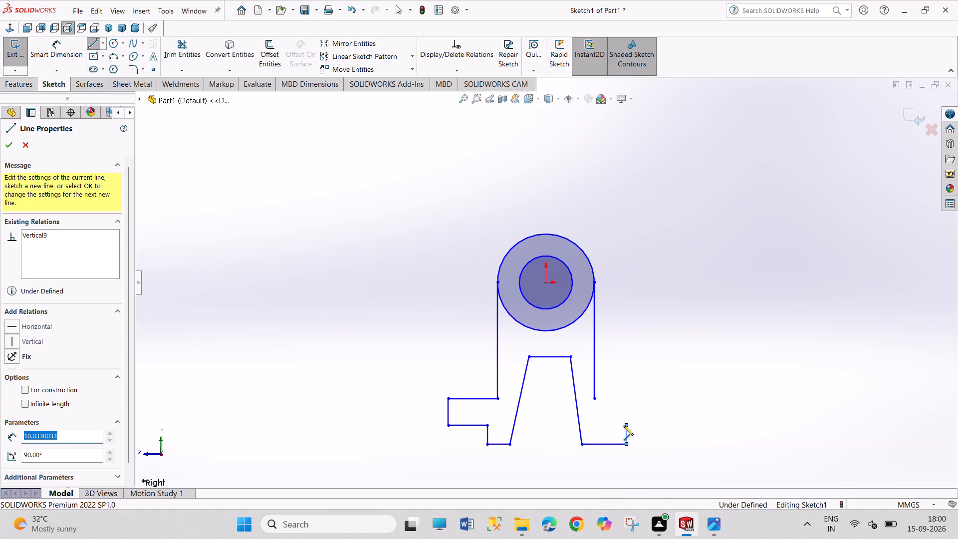
left_click(655, 427)
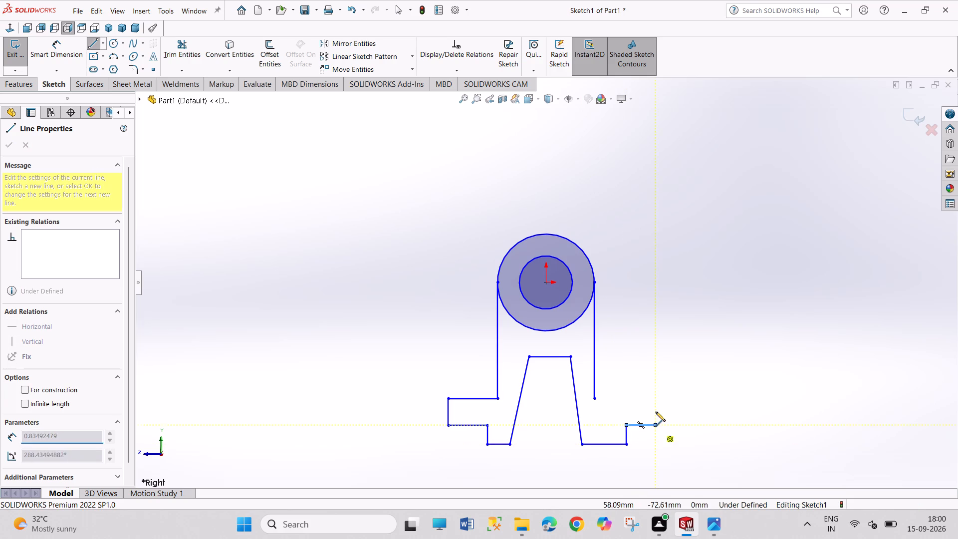
left_click(655, 400)
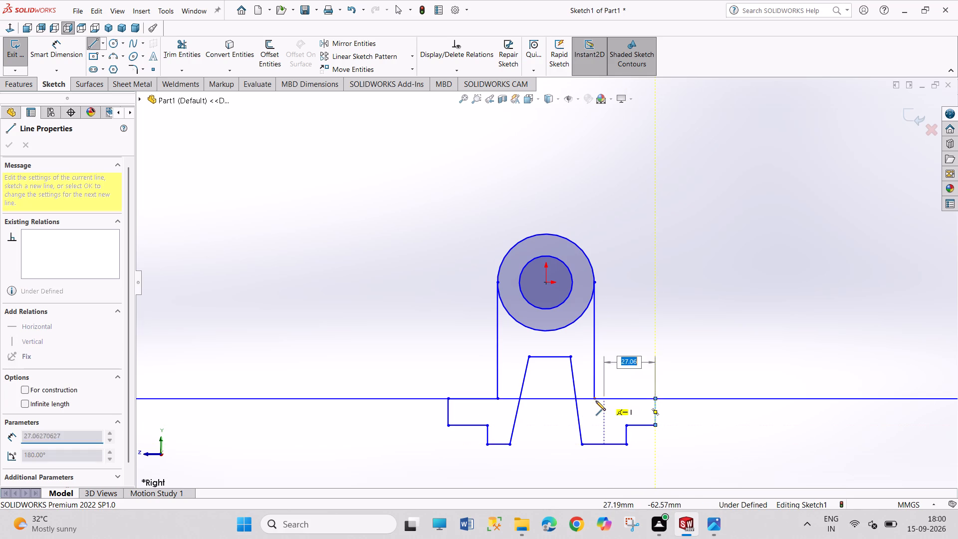
left_click(593, 401)
right_click(672, 302)
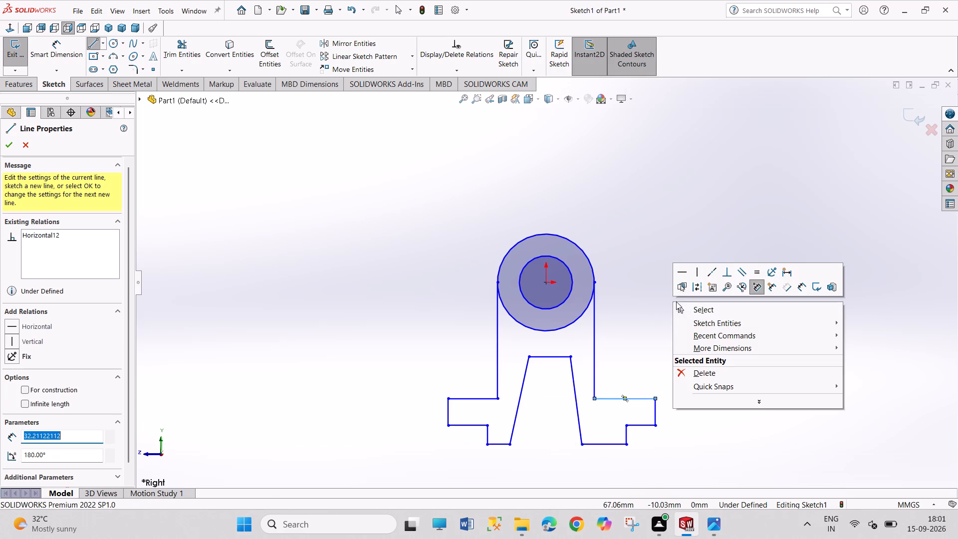
left_click(685, 309)
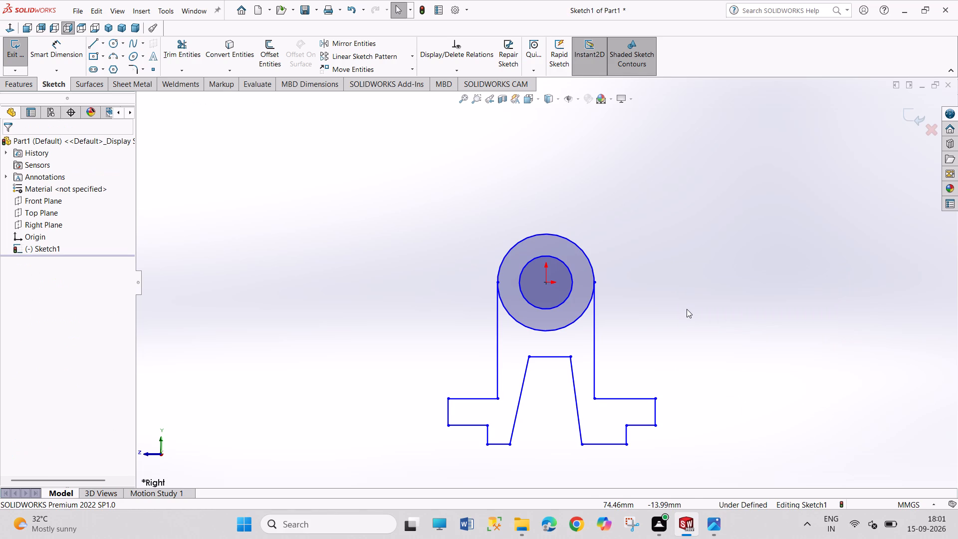
Trim away the lower half of the outer circle between the two vertical lines.
left_click(183, 49)
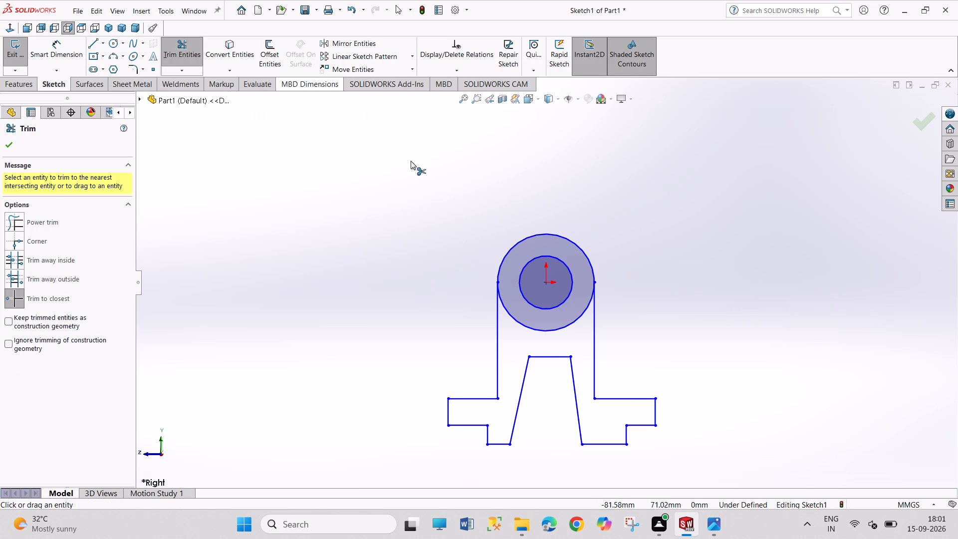
left_click(513, 317)
right_click(379, 247)
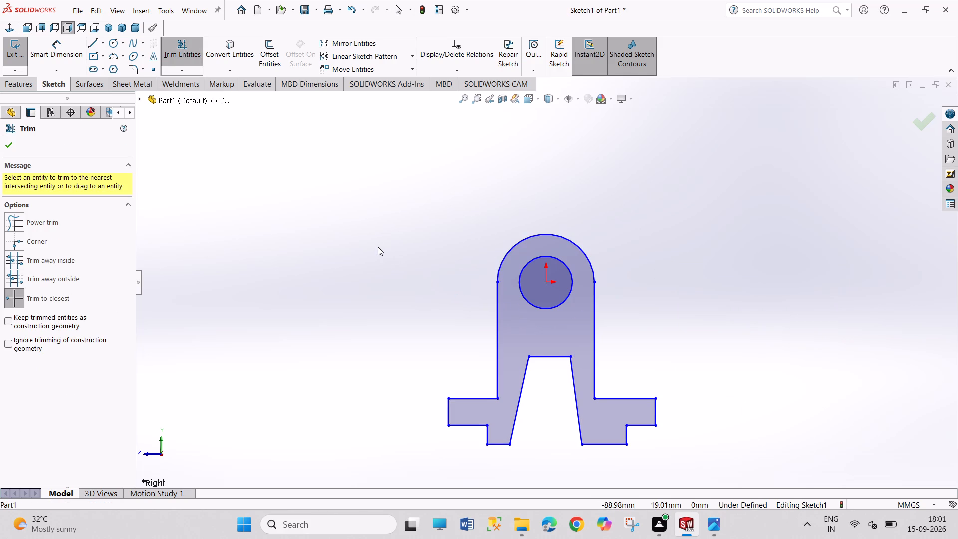
left_click(409, 284)
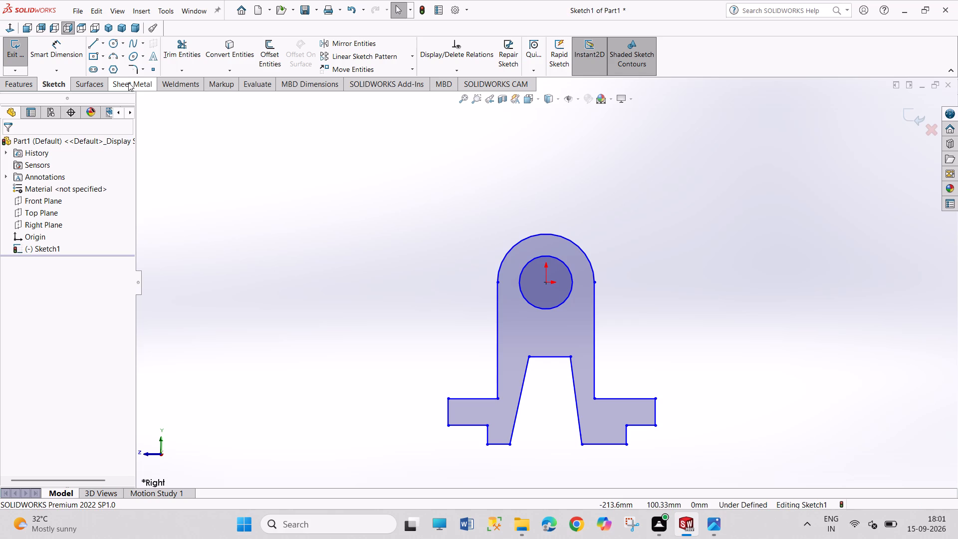
Draw a vertical centerline about 69 mm long downward from the origin.
left_click(104, 46)
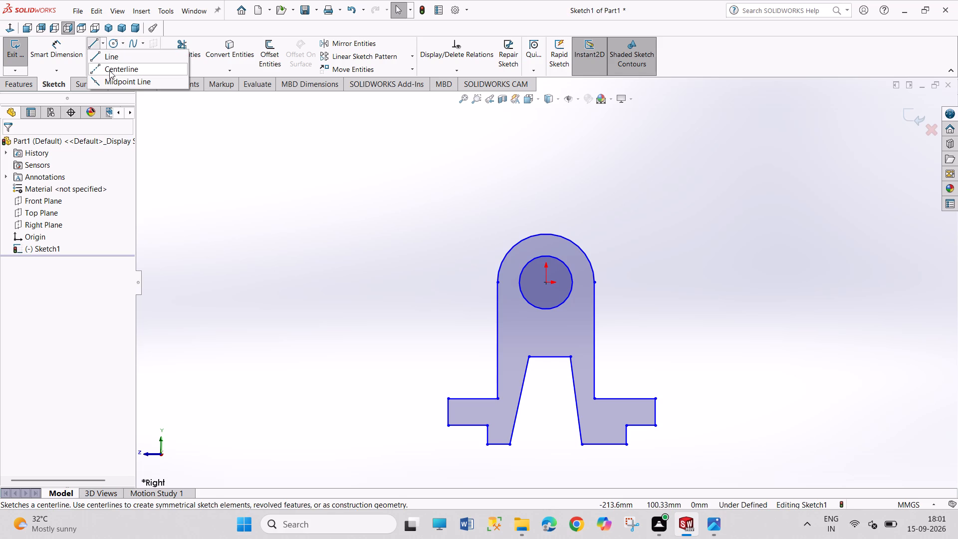
left_click(109, 70)
left_click(543, 282)
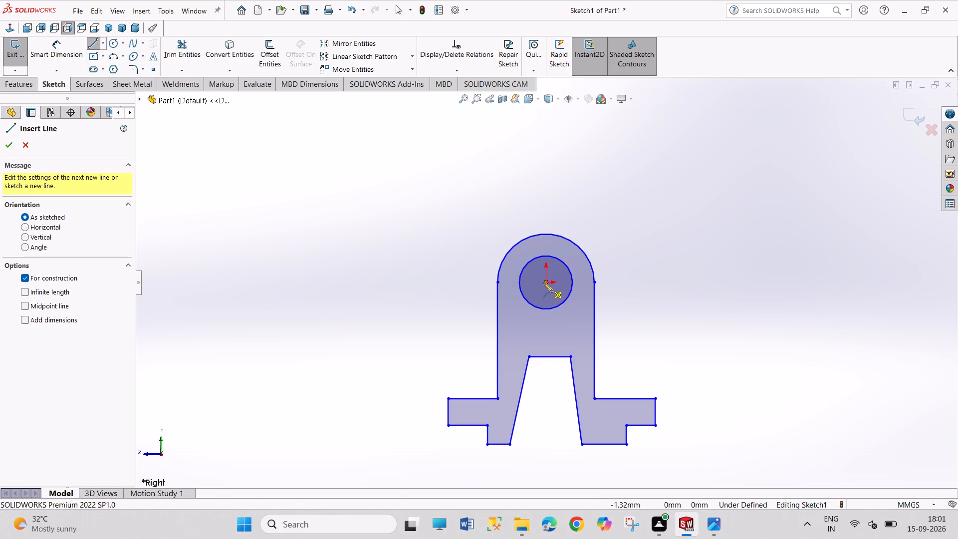
left_click(546, 413)
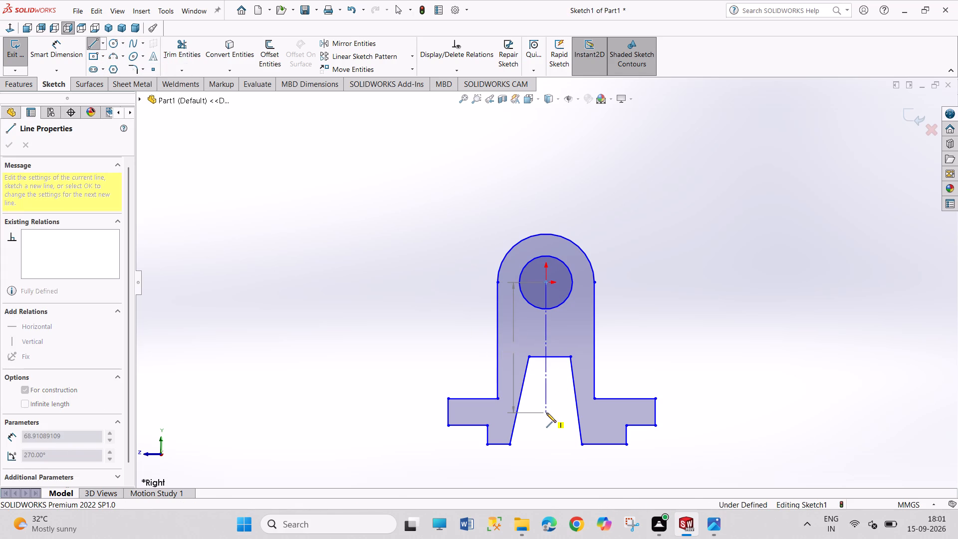
right_click(567, 417)
left_click(581, 413)
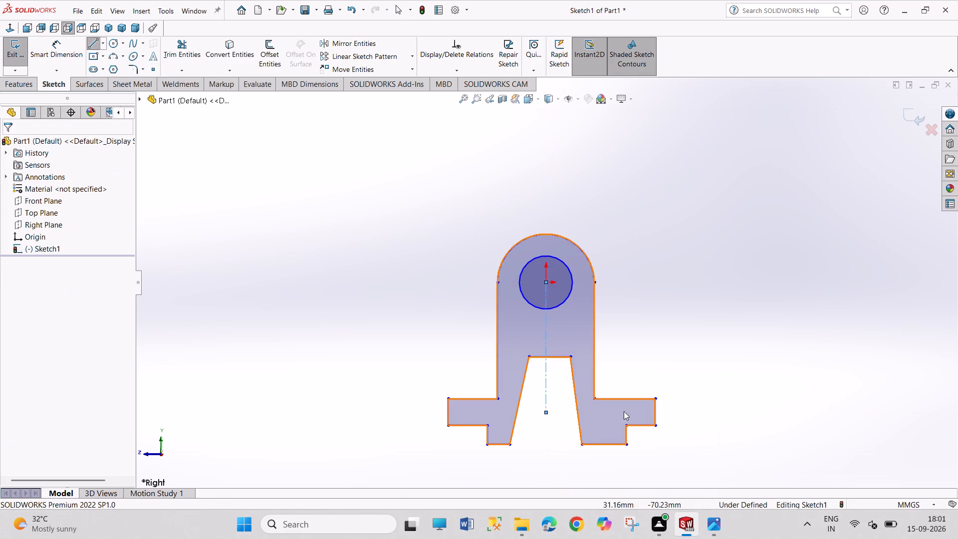
left_click_drag(700, 299, 702, 311)
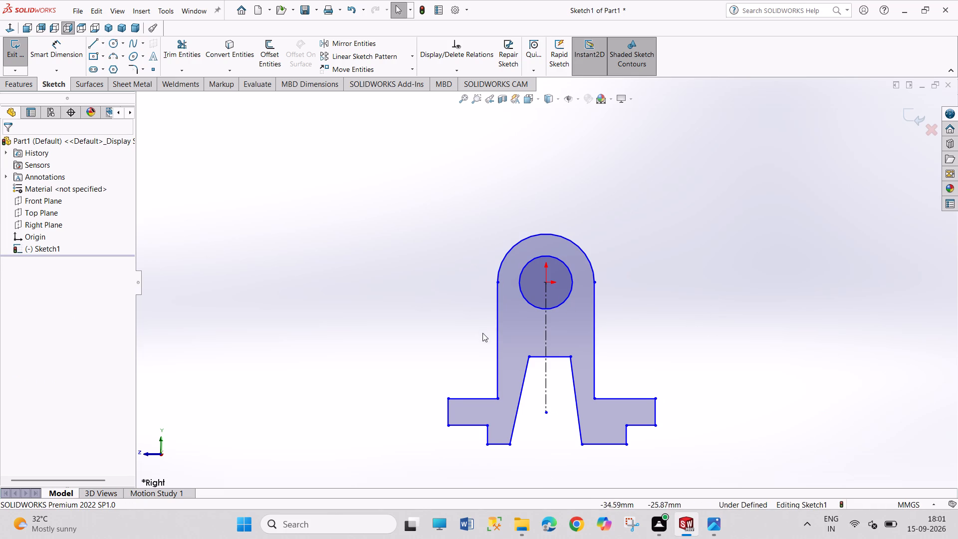
Make the two long vertical side lines symmetric about the vertical centerline.
left_click(499, 336)
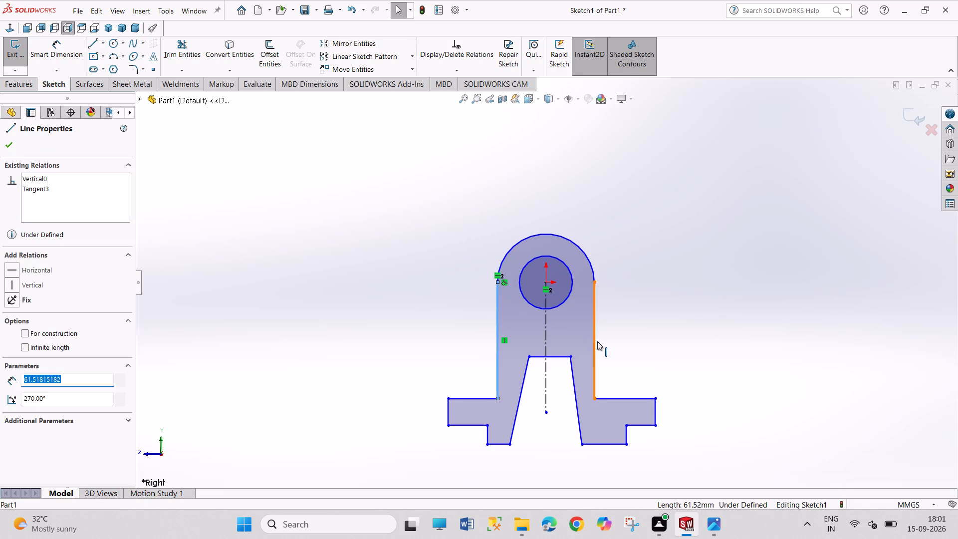
left_click(597, 341, "ctrl")
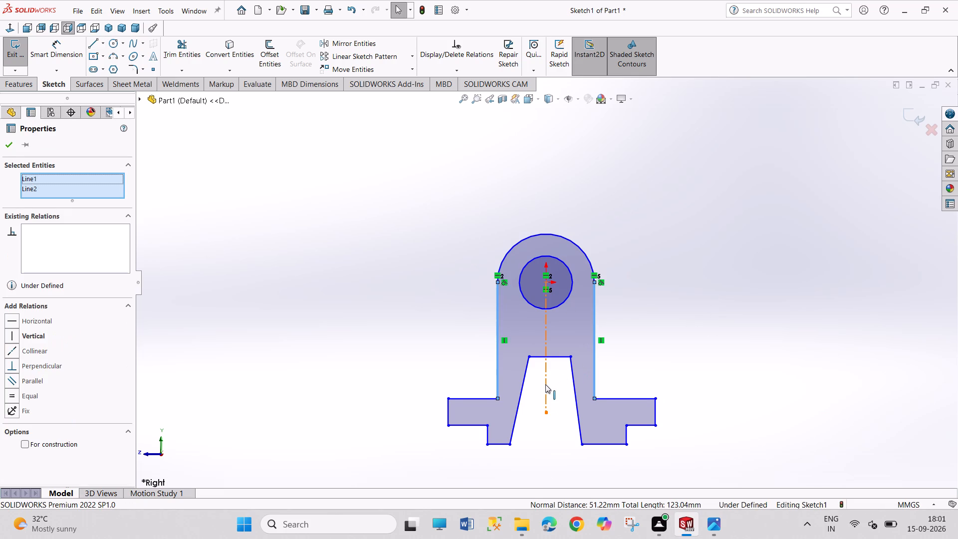
left_click(545, 384, "ctrl")
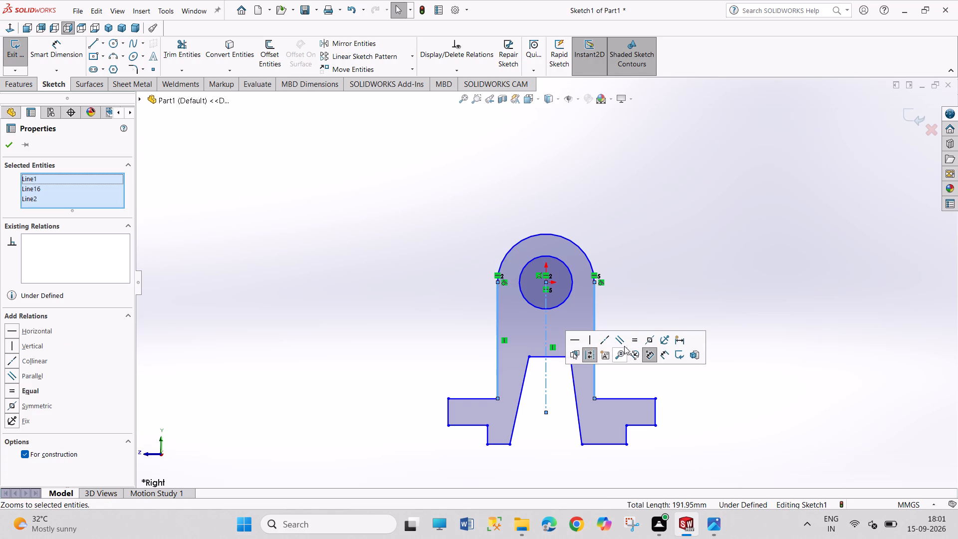
left_click(647, 341)
left_click_drag(662, 234, 684, 332)
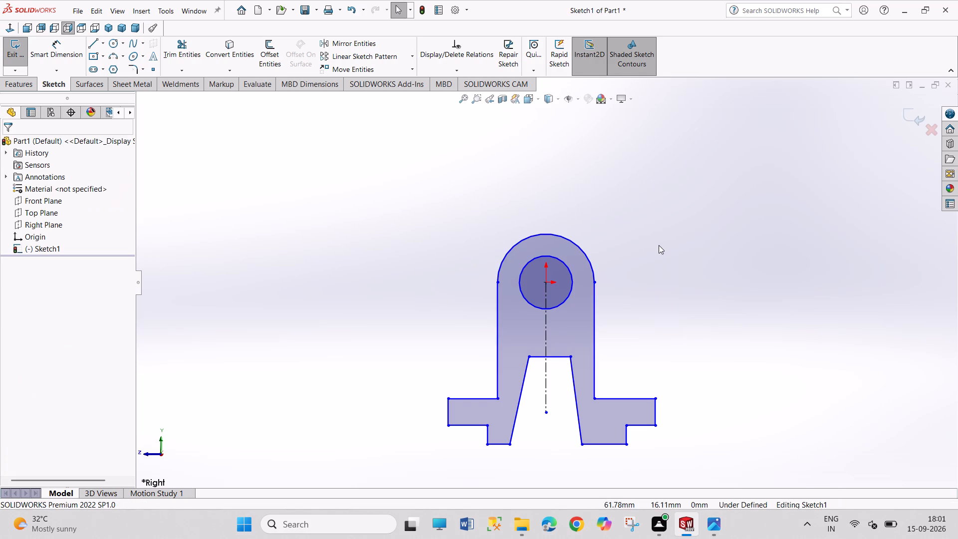
left_click_drag(659, 247, 697, 345)
left_click_drag(673, 269, 721, 345)
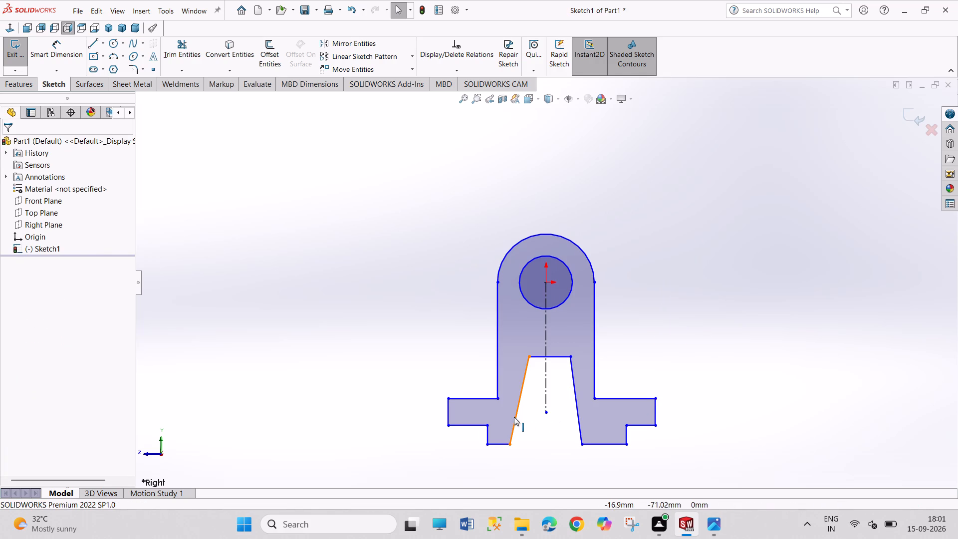
Make the two slanted lines of the lower cutout symmetric about the vertical centerline.
left_click(514, 417)
left_click(580, 425, "ctrl")
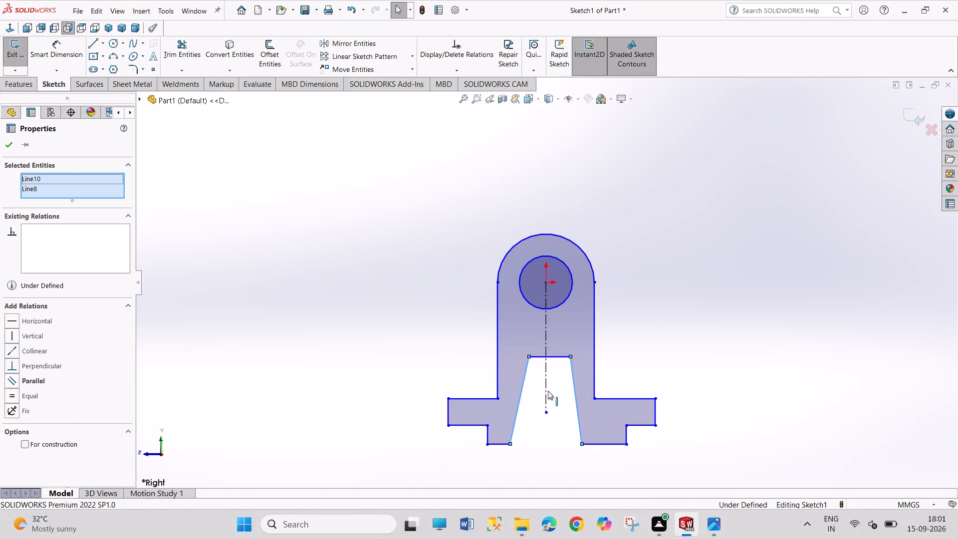
left_click(547, 391, "ctrl")
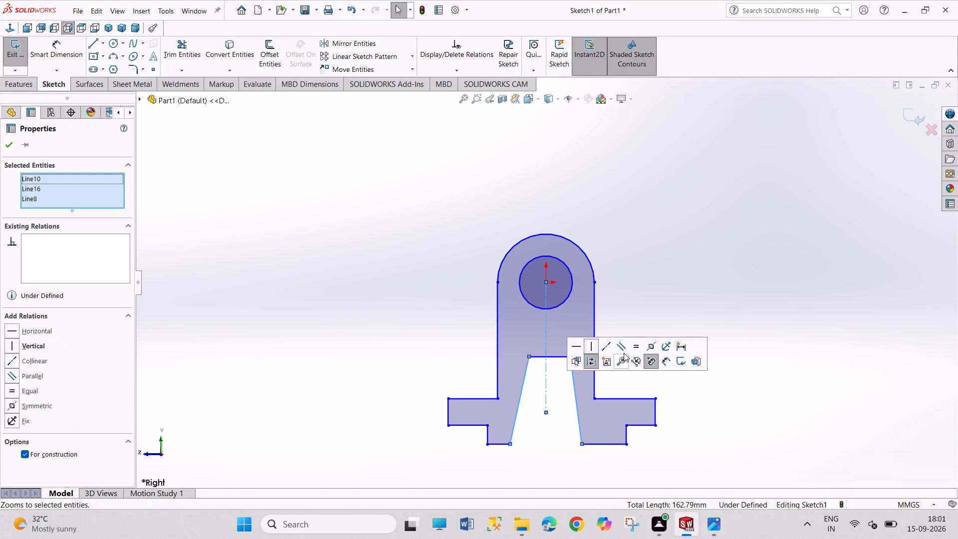
left_click(652, 347)
left_click_drag(678, 257, 713, 341)
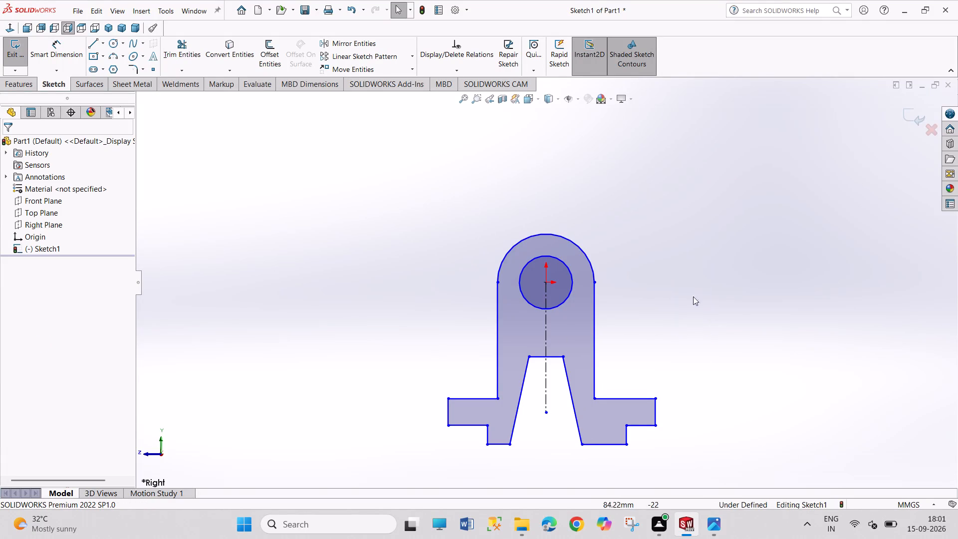
left_click_drag(680, 279, 720, 359)
Make the short vertical step lines under the two feet symmetric about the vertical centerline.
left_click(486, 436)
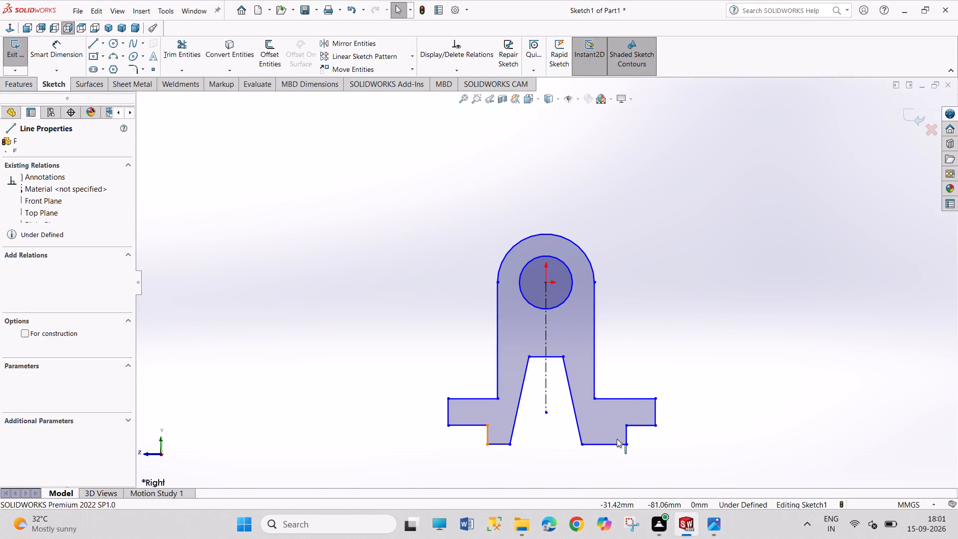
left_click(625, 434, "ctrl")
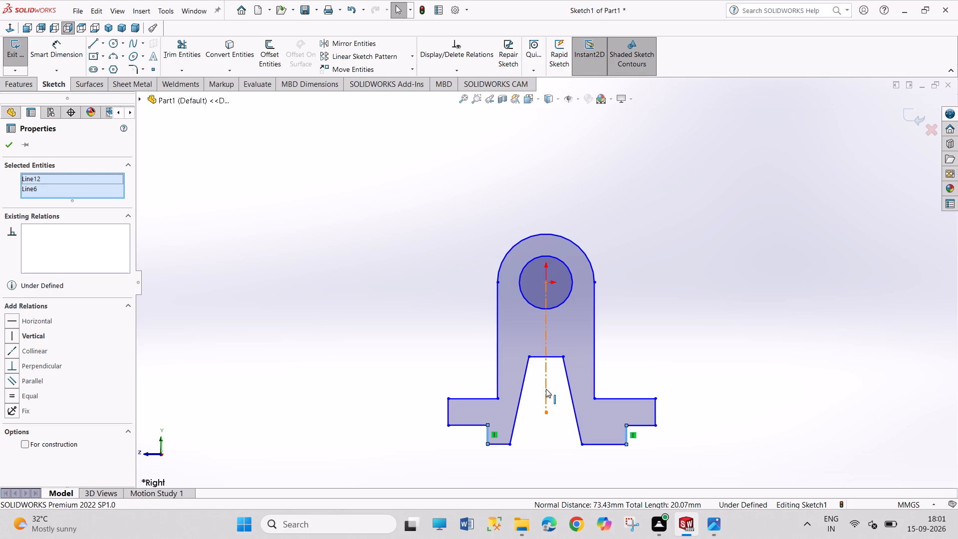
left_click(546, 389, "ctrl")
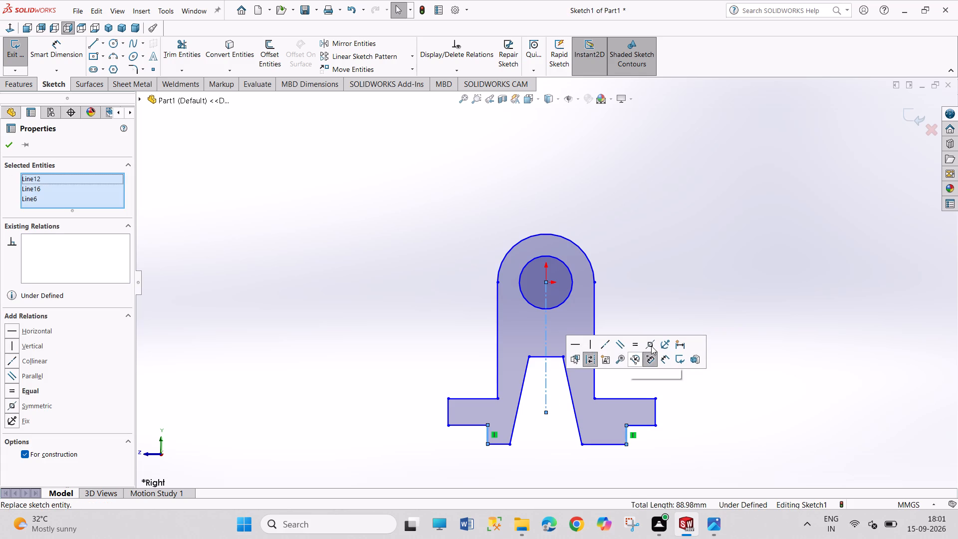
left_click(652, 345)
left_click_drag(666, 254, 696, 317)
left_click_drag(663, 256, 700, 324)
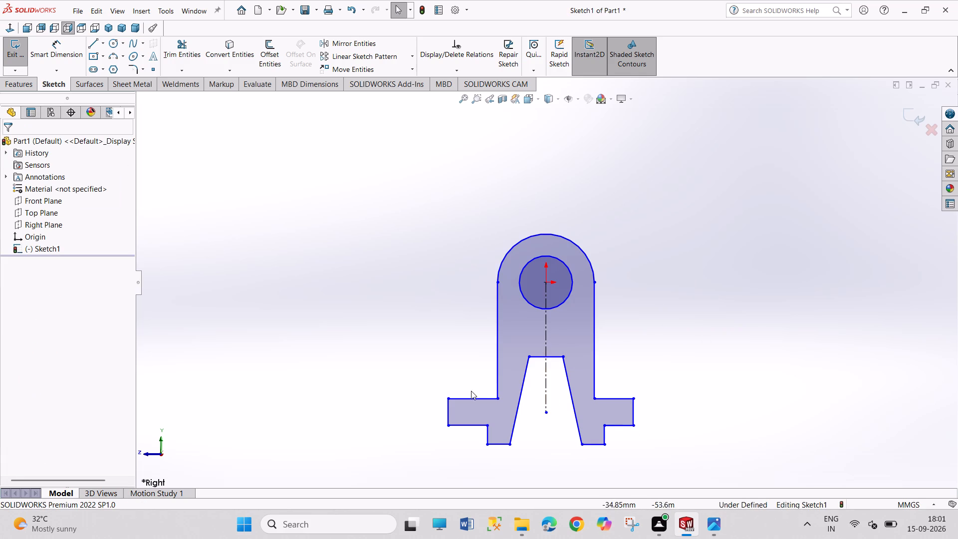
Make the outer vertical end lines of the two feet symmetric about the vertical centerline.
left_click(448, 410)
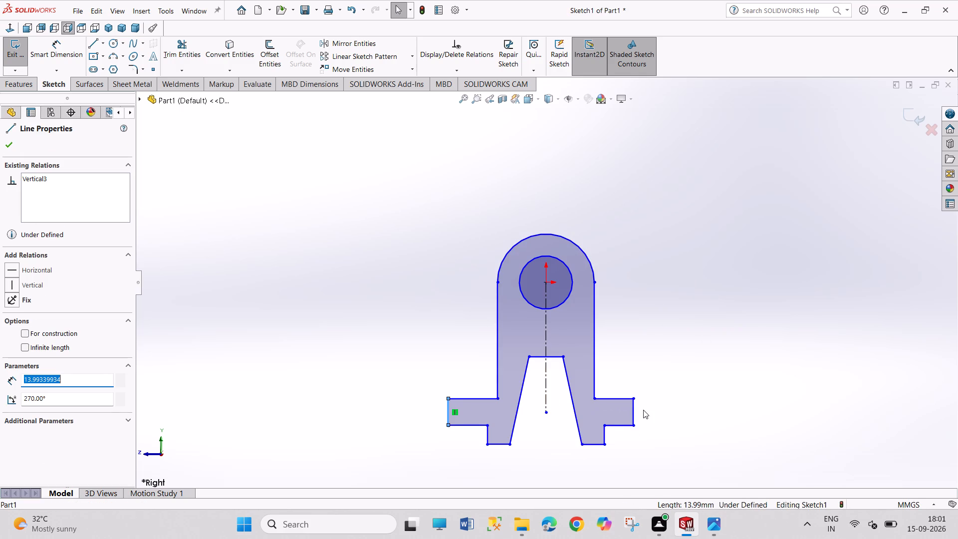
left_click(632, 409, "ctrl")
left_click(545, 388, "ctrl")
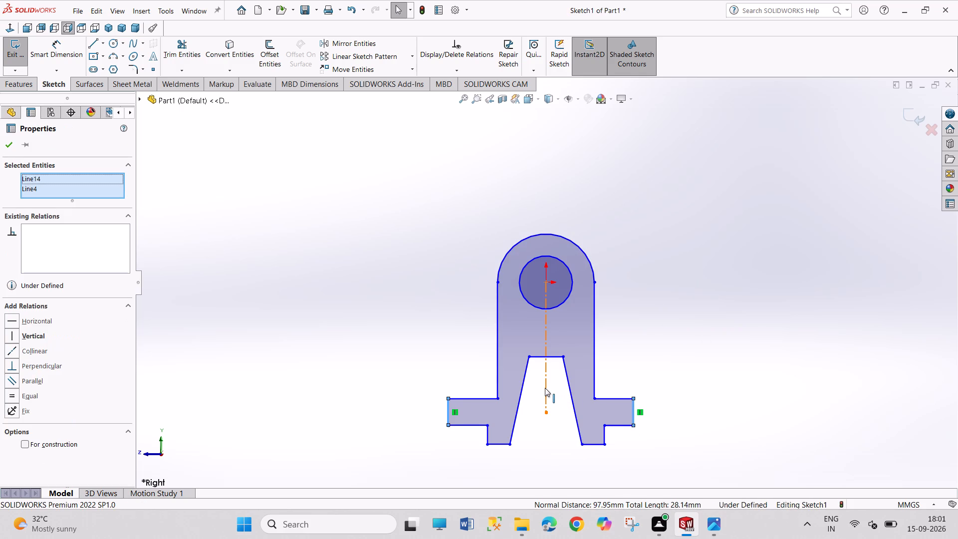
left_click(651, 347)
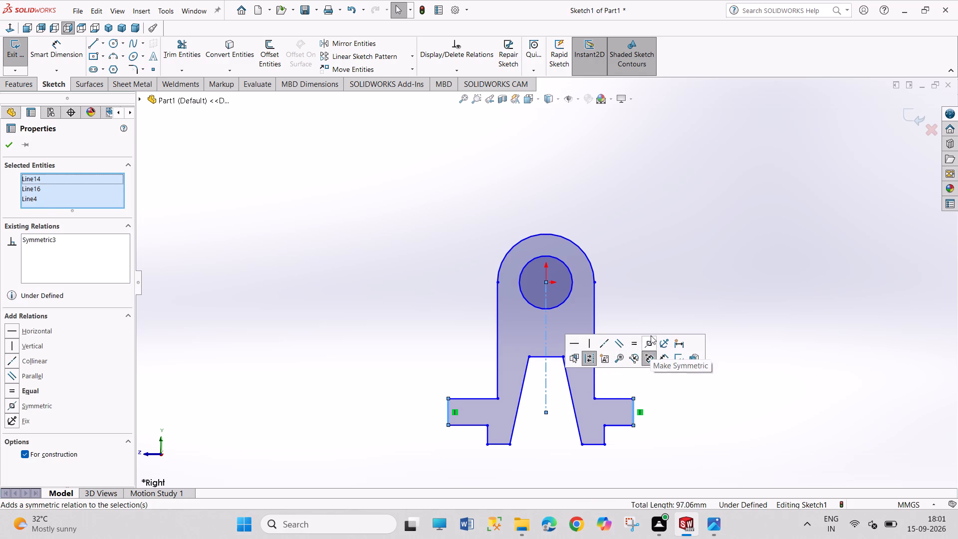
left_click_drag(648, 271, 678, 328)
left_click_drag(646, 287, 676, 339)
left_click_drag(646, 294, 662, 325)
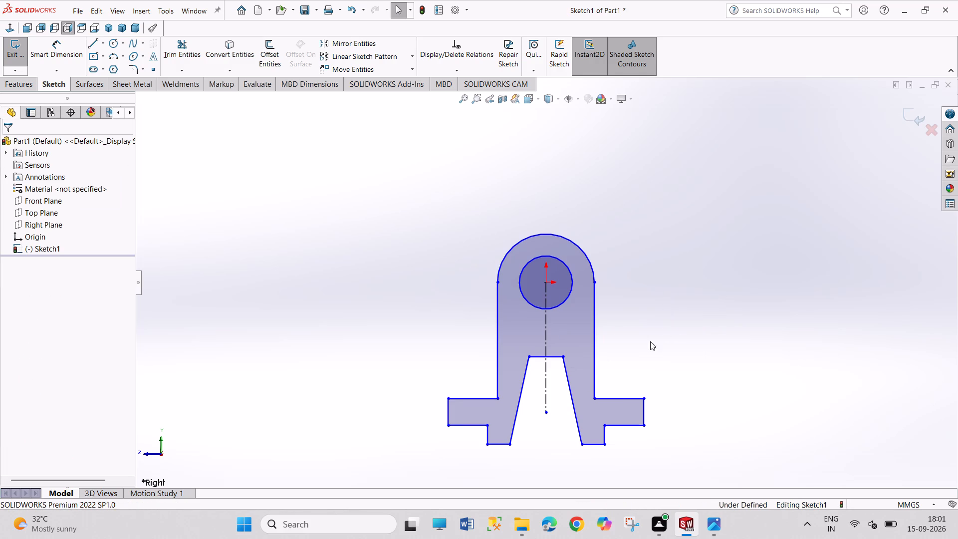
Make the top edges of the left and right feet collinear.
left_click(624, 400)
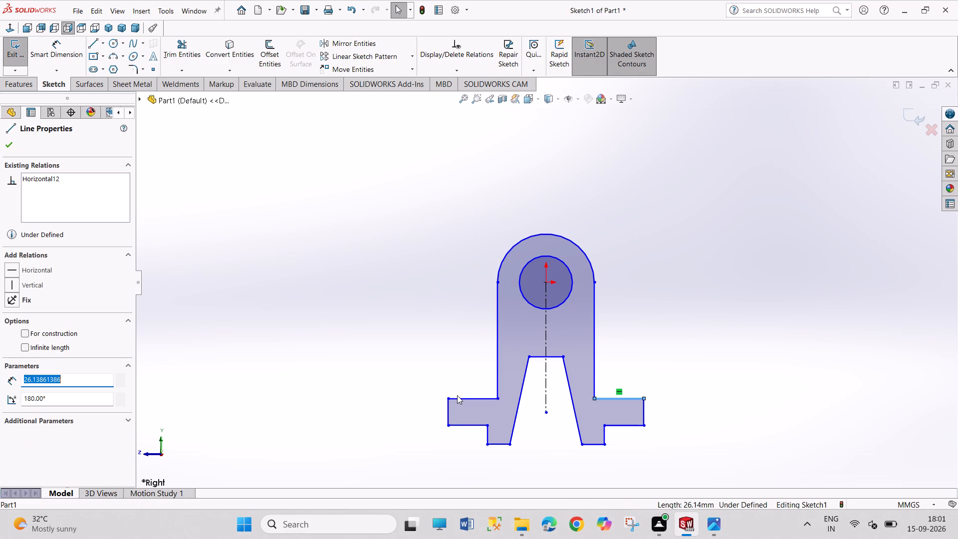
left_click(460, 398, "ctrl")
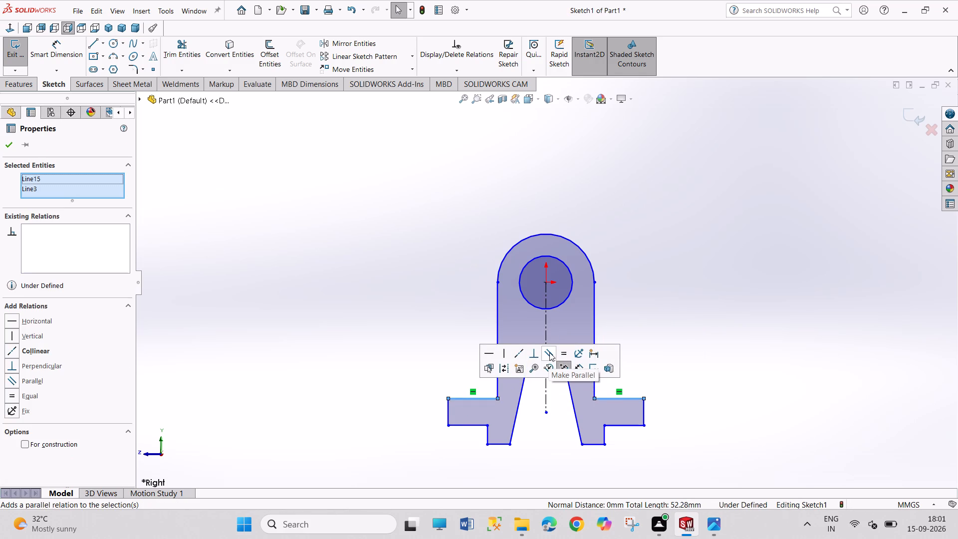
left_click(517, 354)
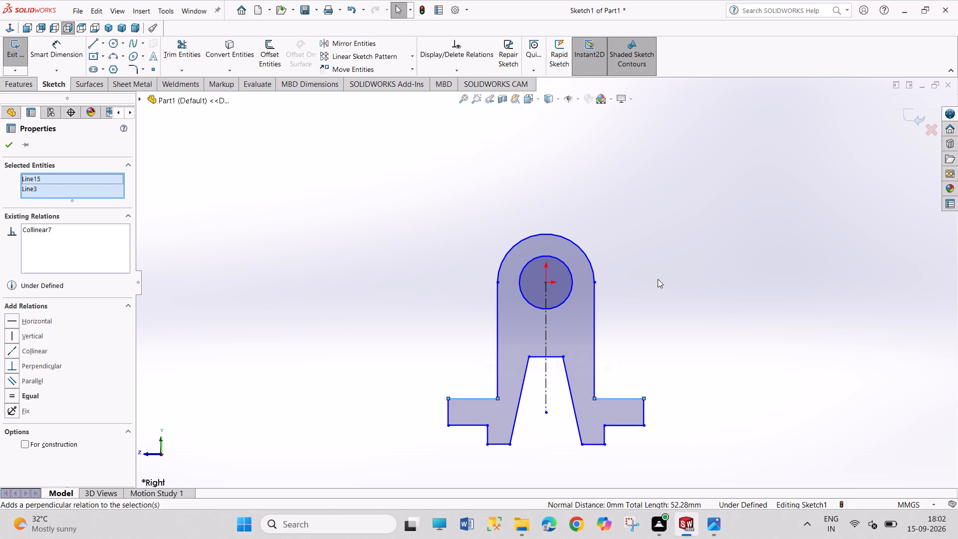
left_click_drag(655, 280, 676, 333)
left_click_drag(645, 289, 684, 347)
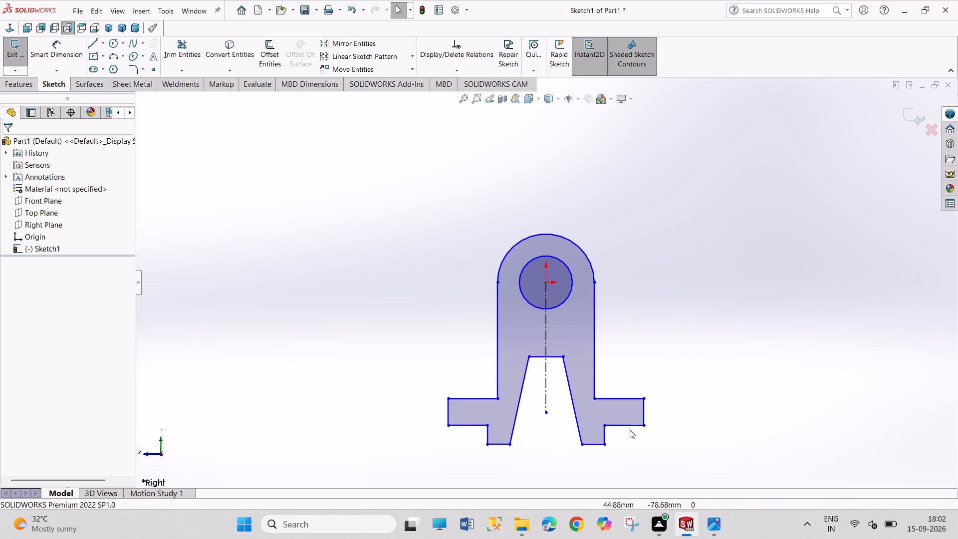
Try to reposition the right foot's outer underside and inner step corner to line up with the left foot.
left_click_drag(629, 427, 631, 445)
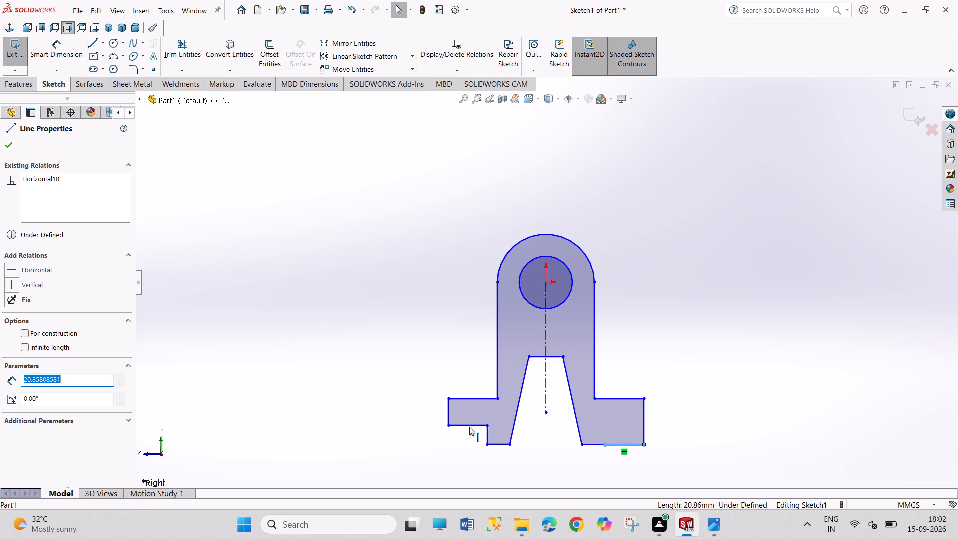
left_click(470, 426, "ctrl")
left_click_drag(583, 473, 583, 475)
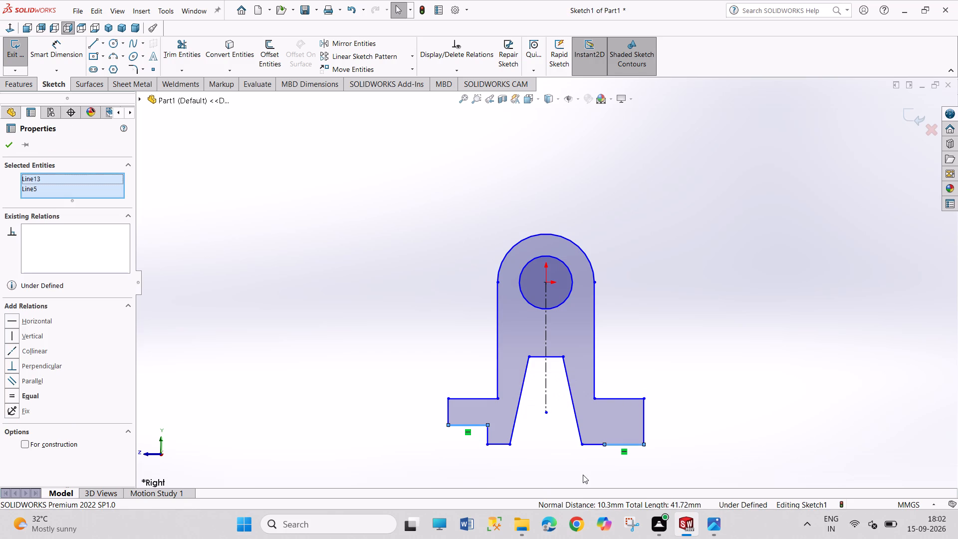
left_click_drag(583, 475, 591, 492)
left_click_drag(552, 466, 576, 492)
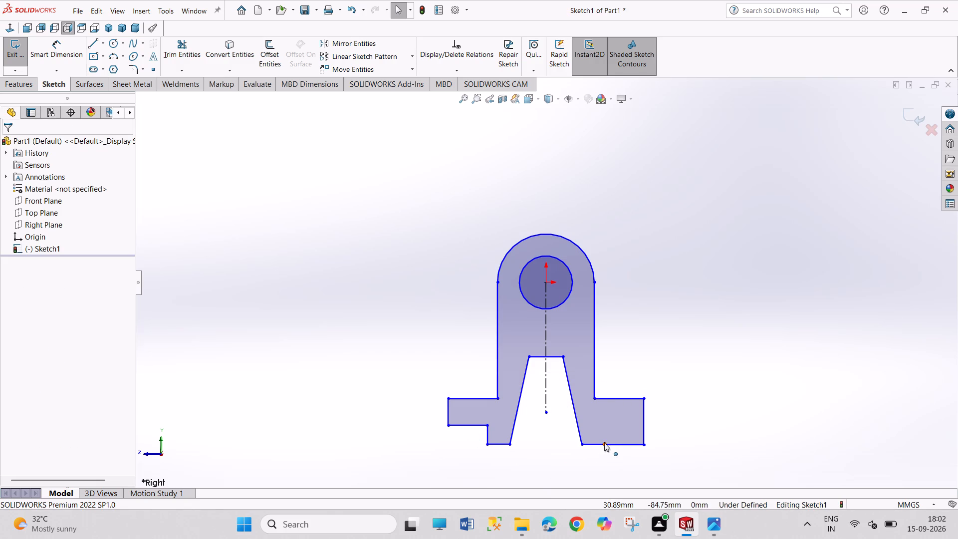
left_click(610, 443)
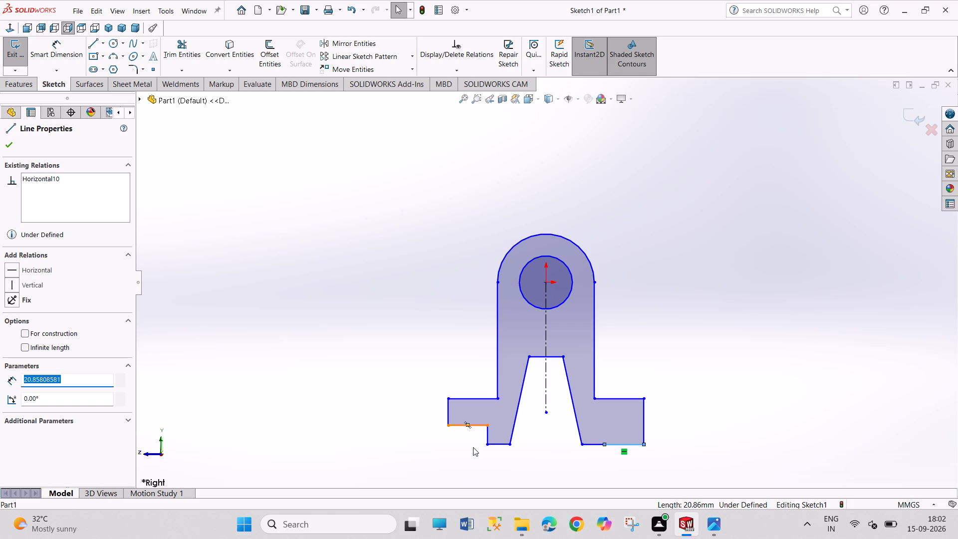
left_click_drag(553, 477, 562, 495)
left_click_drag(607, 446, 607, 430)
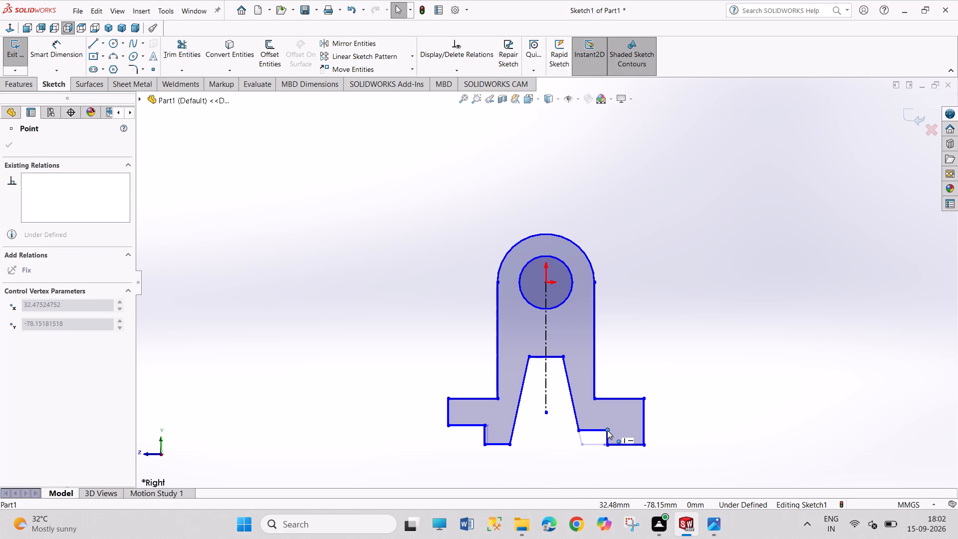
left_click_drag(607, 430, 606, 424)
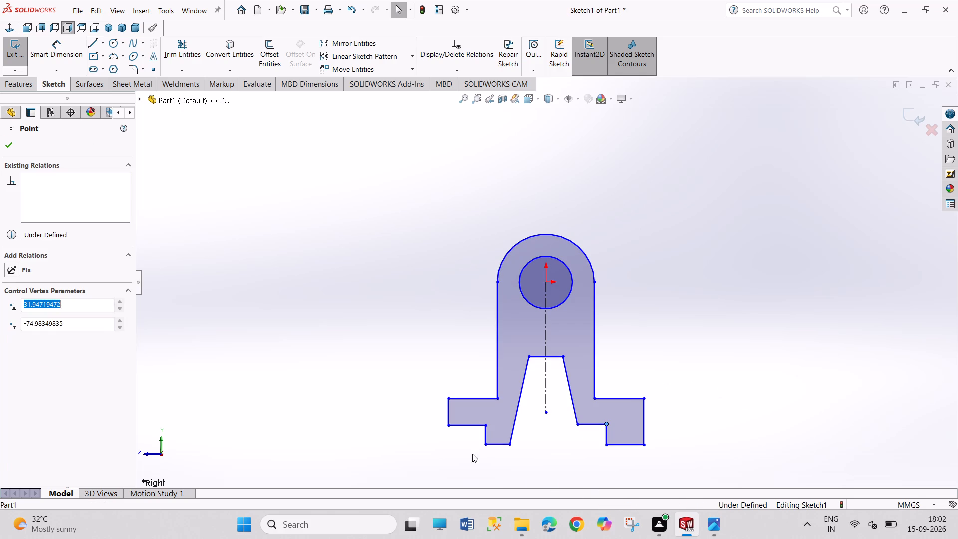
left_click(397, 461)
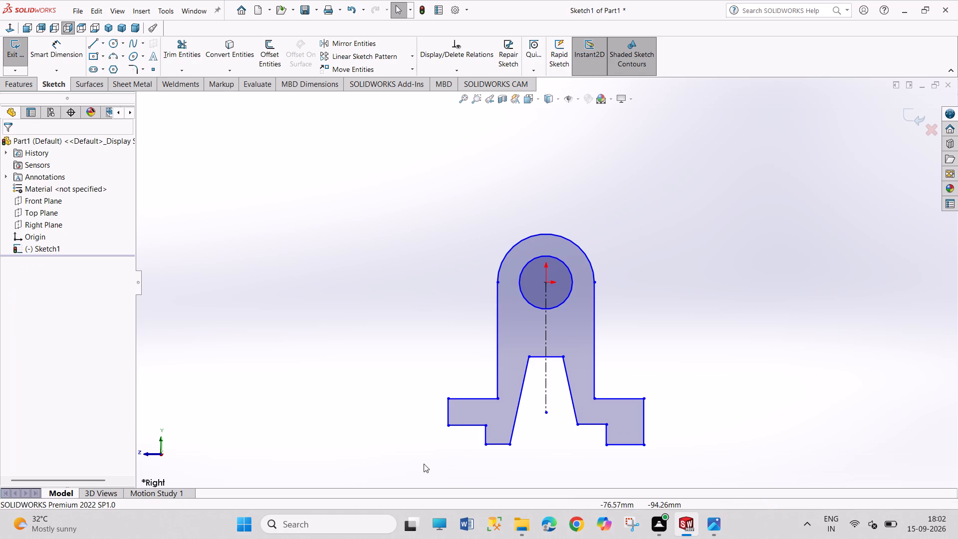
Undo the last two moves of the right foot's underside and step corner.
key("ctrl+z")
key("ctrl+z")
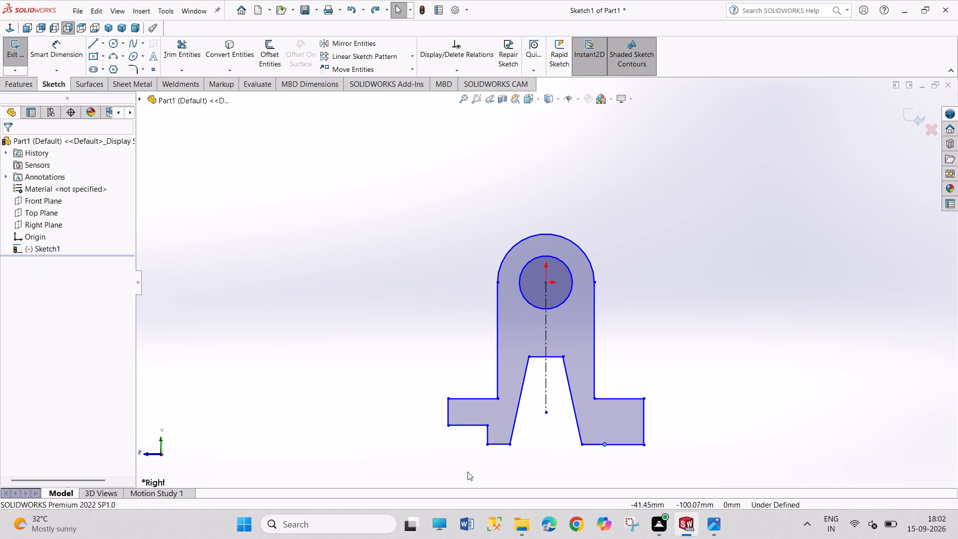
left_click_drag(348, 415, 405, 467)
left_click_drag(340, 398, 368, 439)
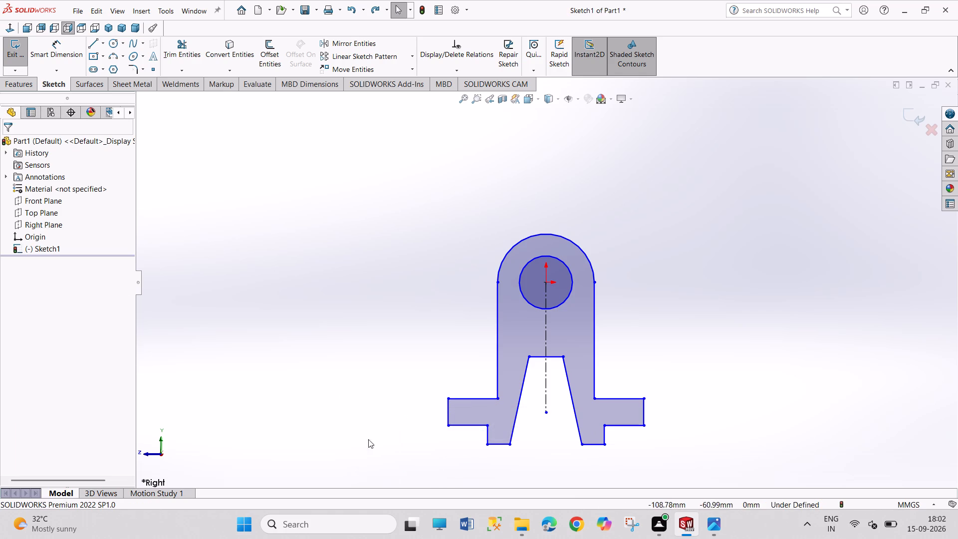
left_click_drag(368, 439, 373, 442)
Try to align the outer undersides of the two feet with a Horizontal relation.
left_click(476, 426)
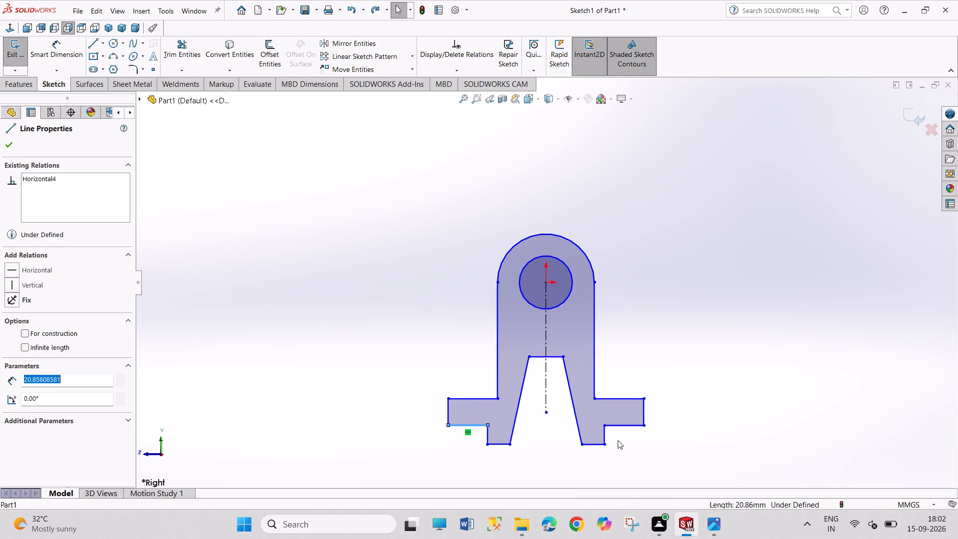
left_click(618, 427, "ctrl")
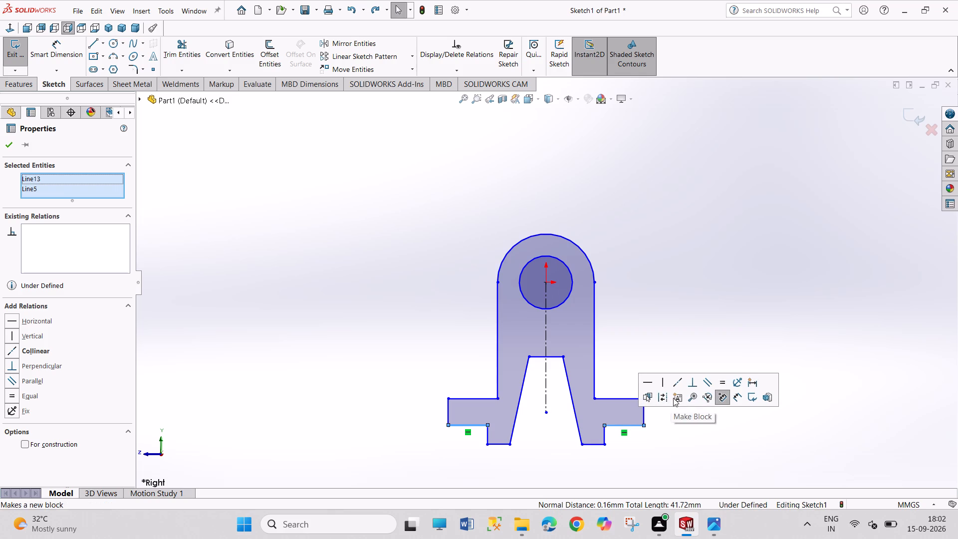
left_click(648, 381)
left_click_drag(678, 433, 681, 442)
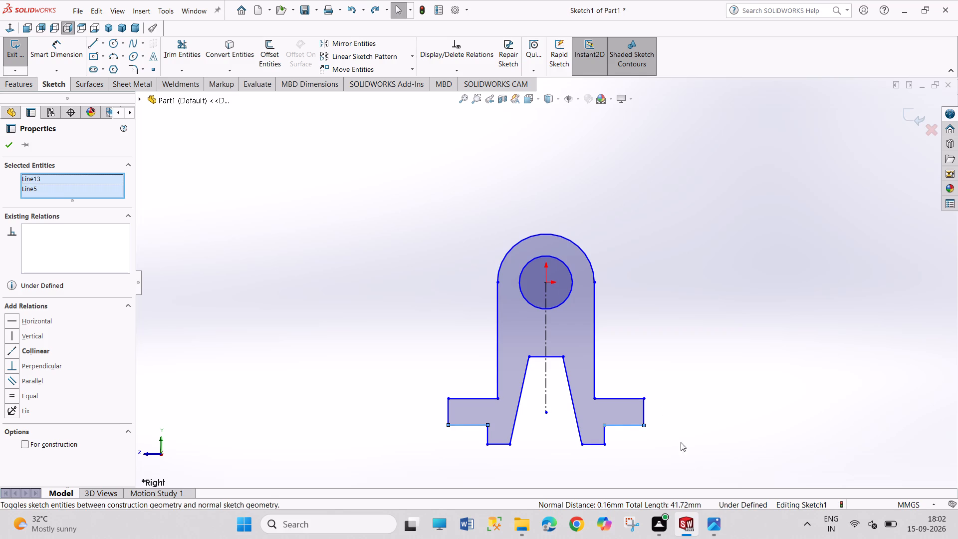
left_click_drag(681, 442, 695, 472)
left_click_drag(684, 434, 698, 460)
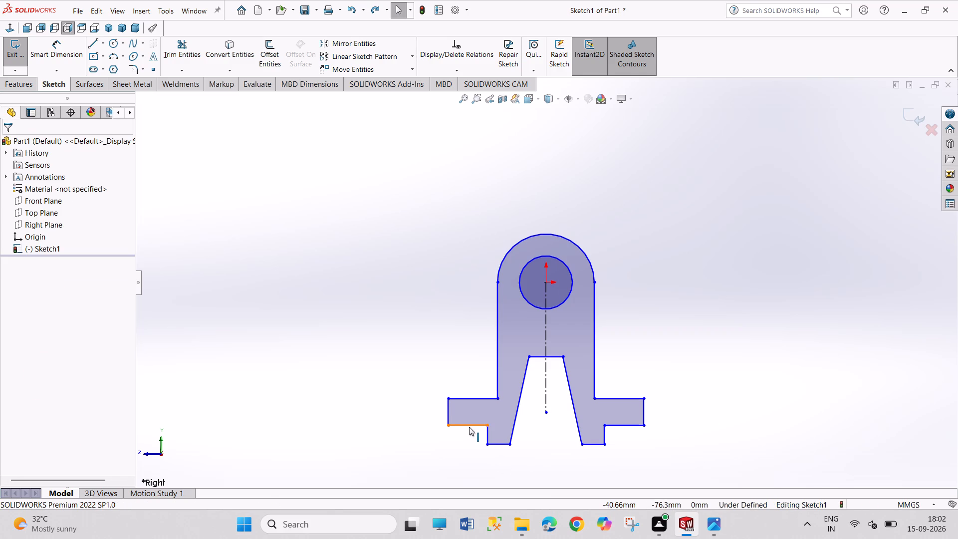
Lower the left foot's outer underside by about 7 mm and make it collinear with the right foot's outer underside.
left_click_drag(469, 427, 478, 439)
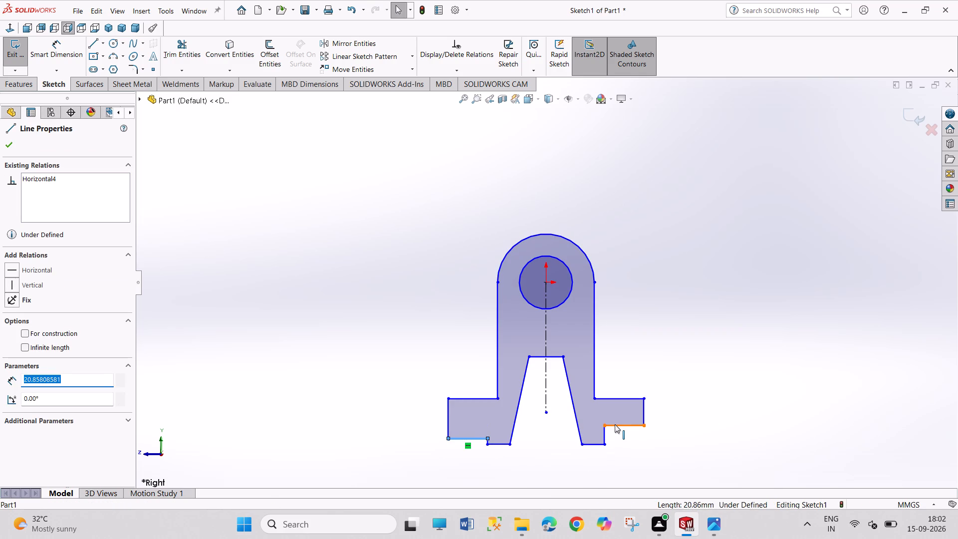
left_click(615, 424, "ctrl")
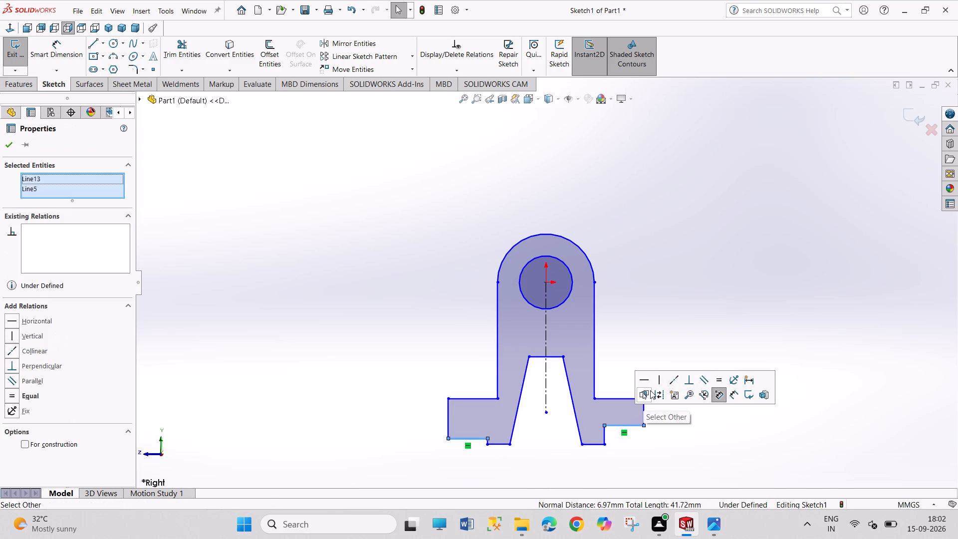
left_click(676, 380)
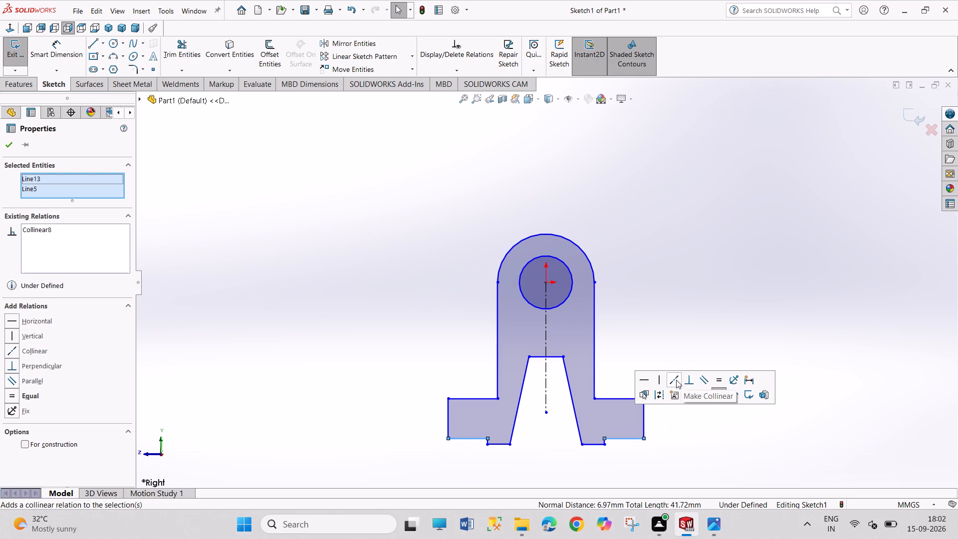
left_click_drag(737, 437, 763, 483)
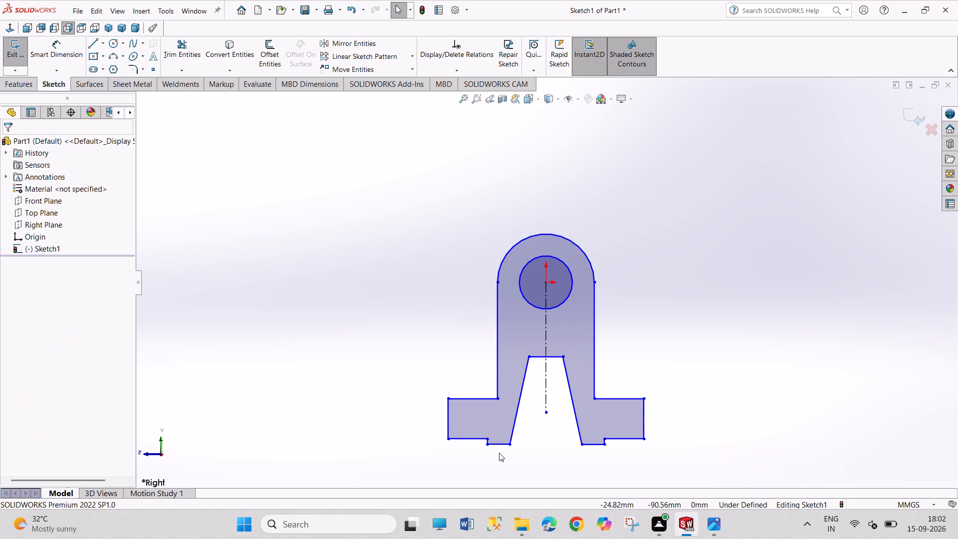
Make the lowest bottom edges of the two feet, on either side of the cutout, collinear.
left_click_drag(500, 445, 501, 452)
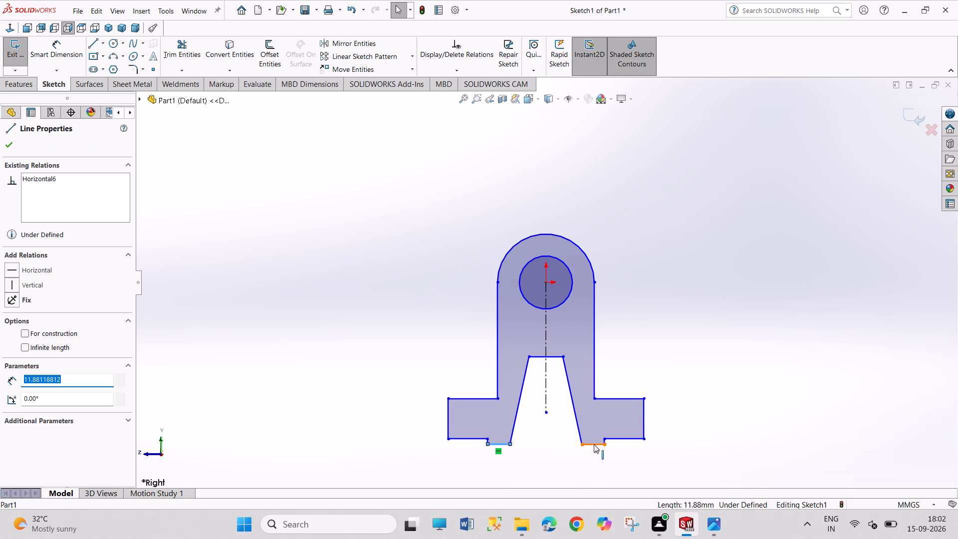
left_click(594, 444, "ctrl")
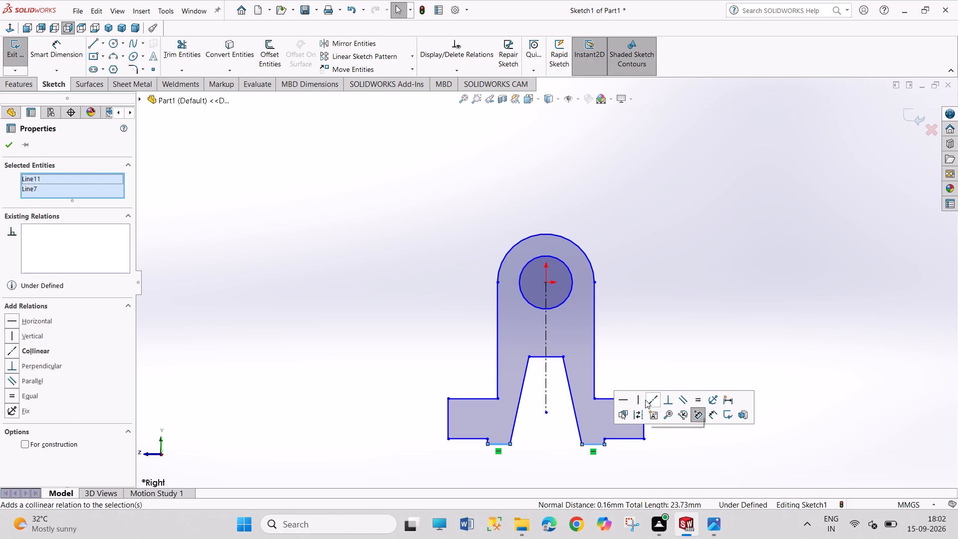
left_click(648, 400)
left_click_drag(680, 302, 712, 346)
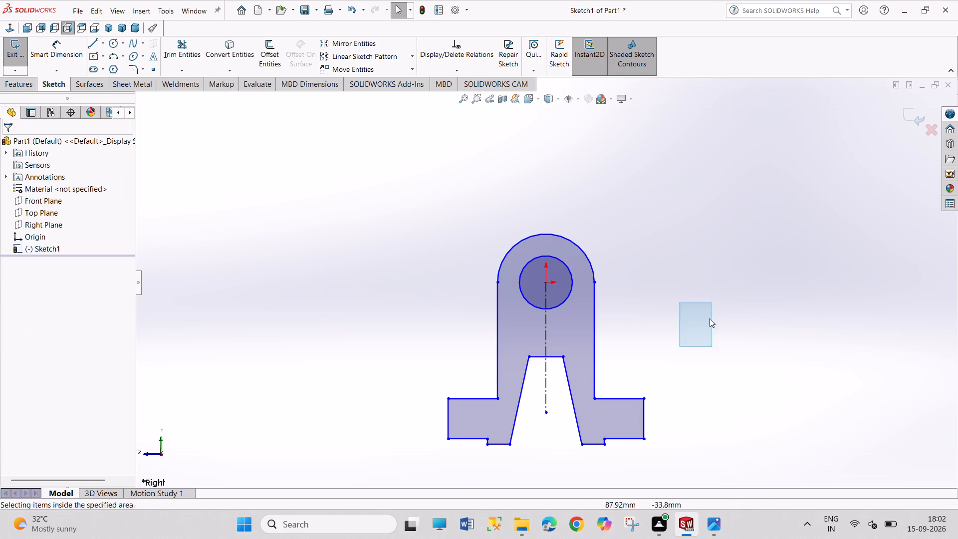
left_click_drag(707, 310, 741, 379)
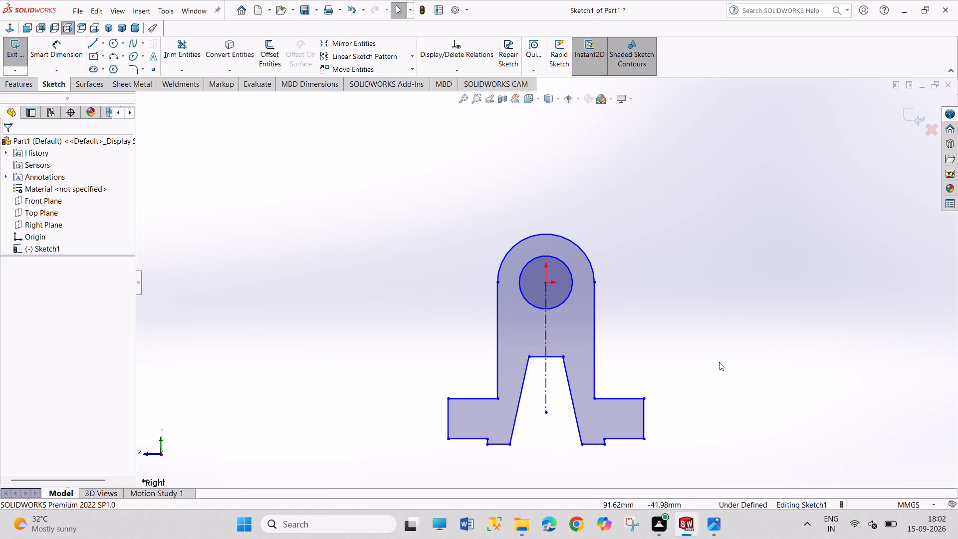
Dimension the profile's rounded top arc with a 30 mm radius.
right_click_drag(719, 362, 681, 226)
left_click(577, 244)
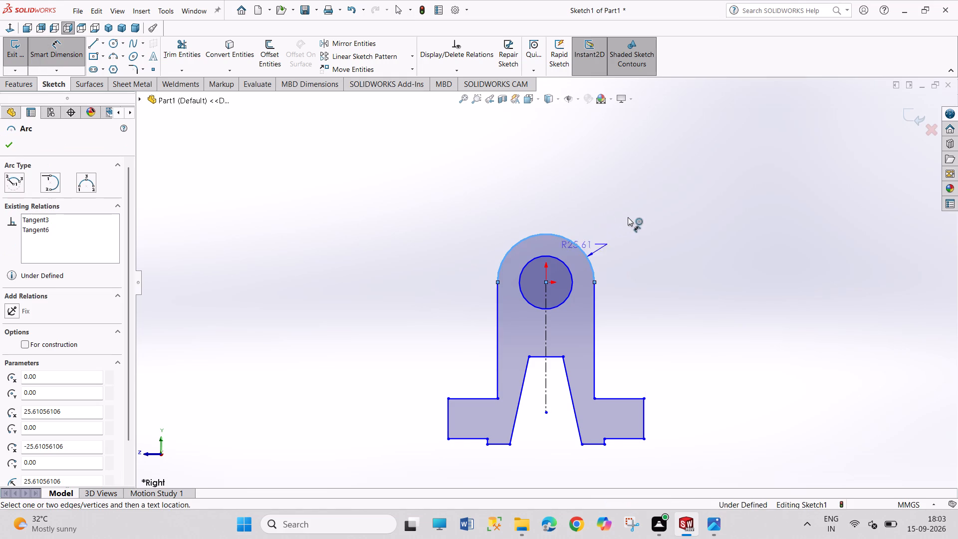
left_click(628, 217)
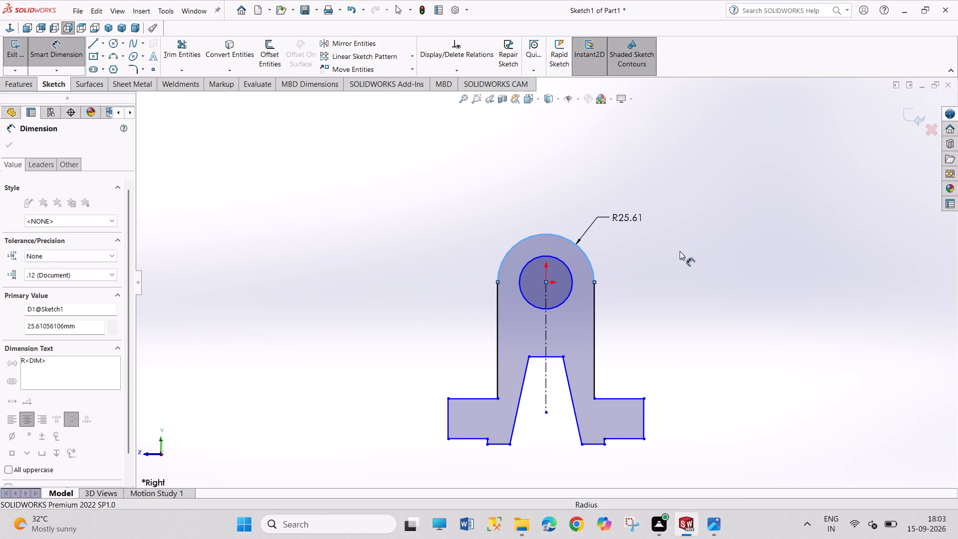
type("30")
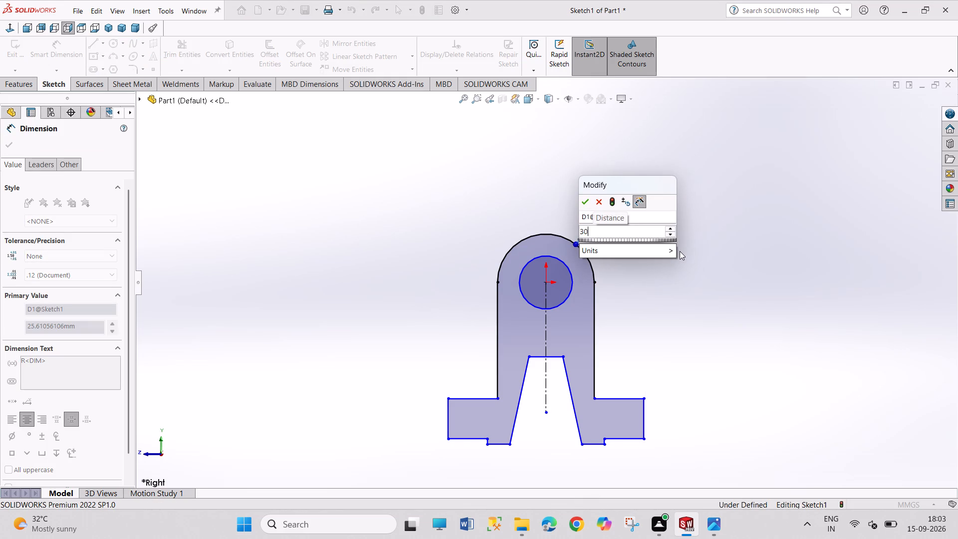
key("Return")
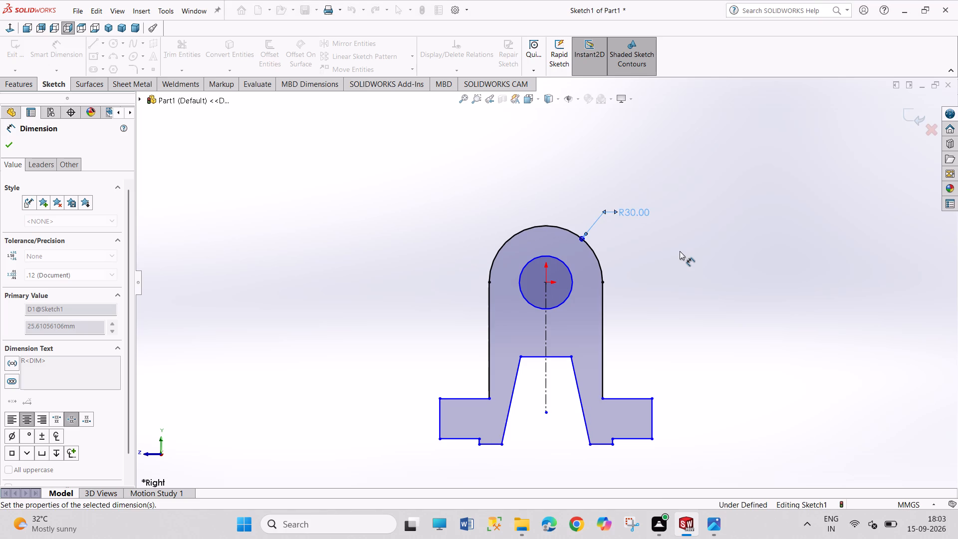
Dimension the circular hole inside the rounded top with a 30 mm diameter.
left_click(564, 267)
left_click(629, 183)
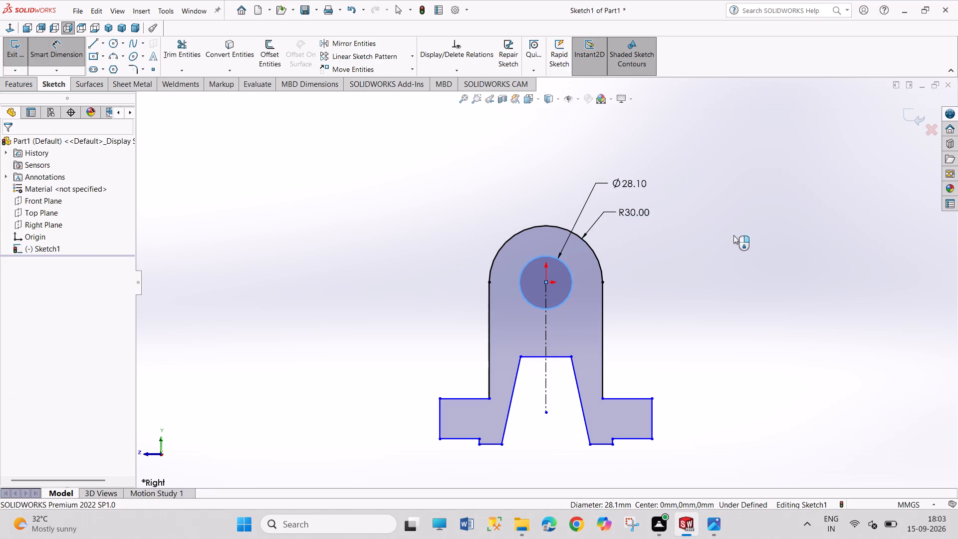
type("30")
key("Return")
right_click(699, 291)
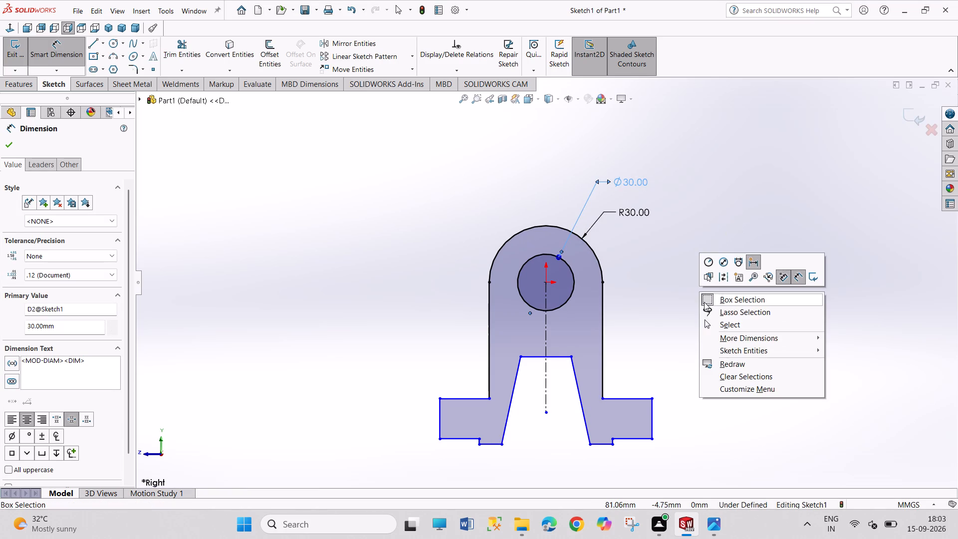
left_click(714, 324)
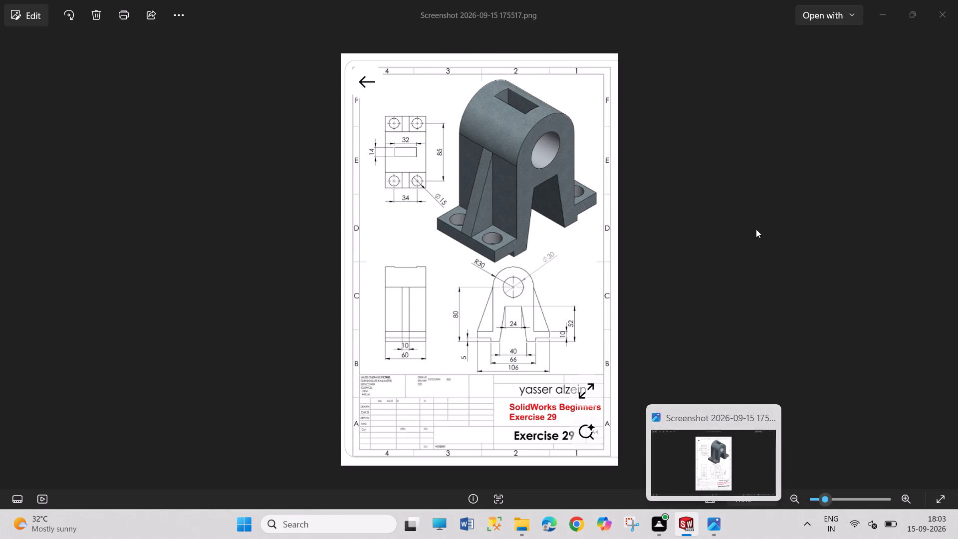
Dimension the overall width between the outer vertical edges of the two feet at 106 mm.
right_click_drag(776, 323, 767, 223)
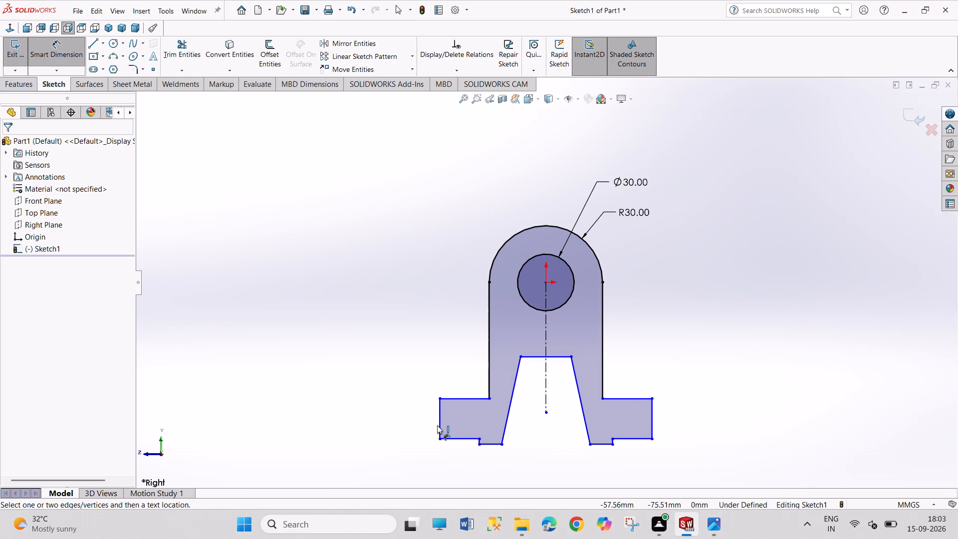
left_click(437, 424)
left_click(437, 423)
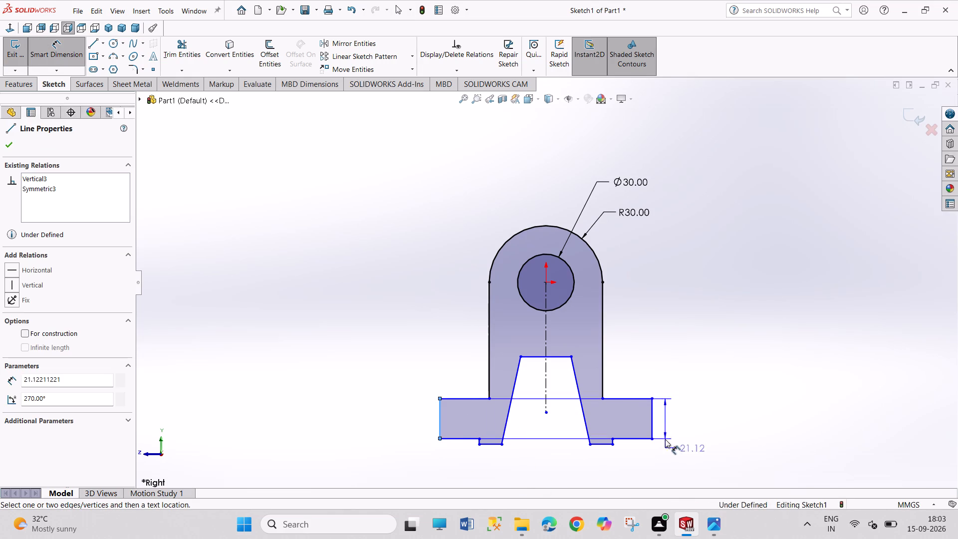
left_click(654, 428)
left_click(560, 472)
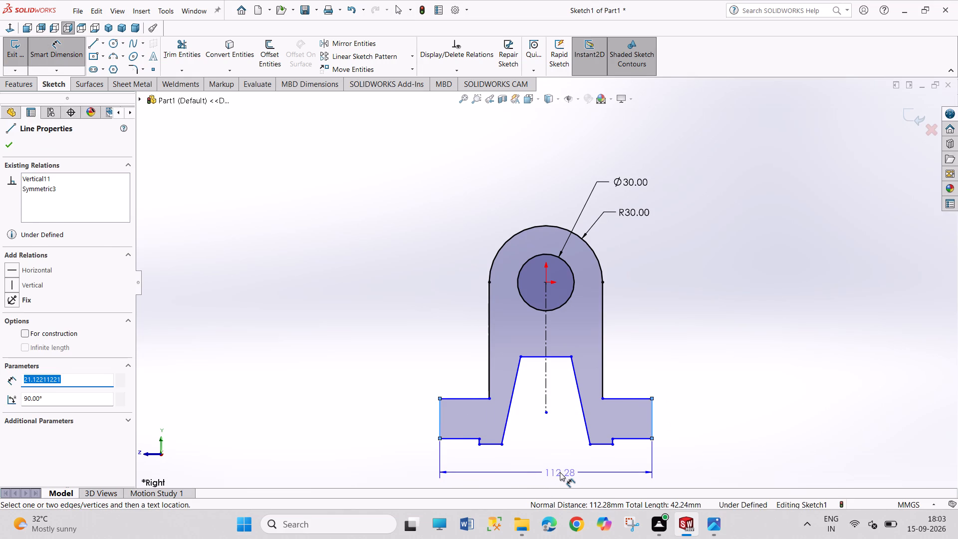
type("106")
key("Return")
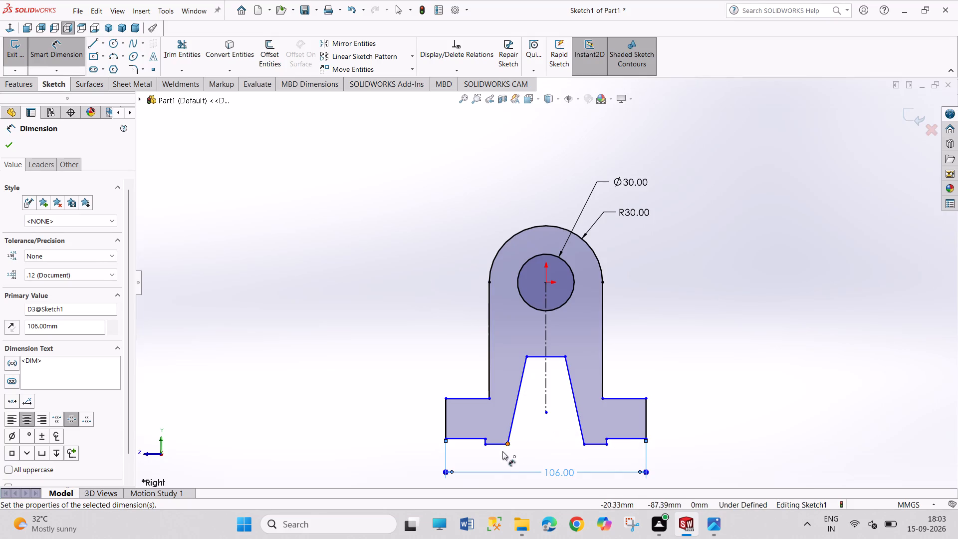
Dimension the distance between the outer bottom corners of the two lower steps at 60 mm.
left_click(485, 445)
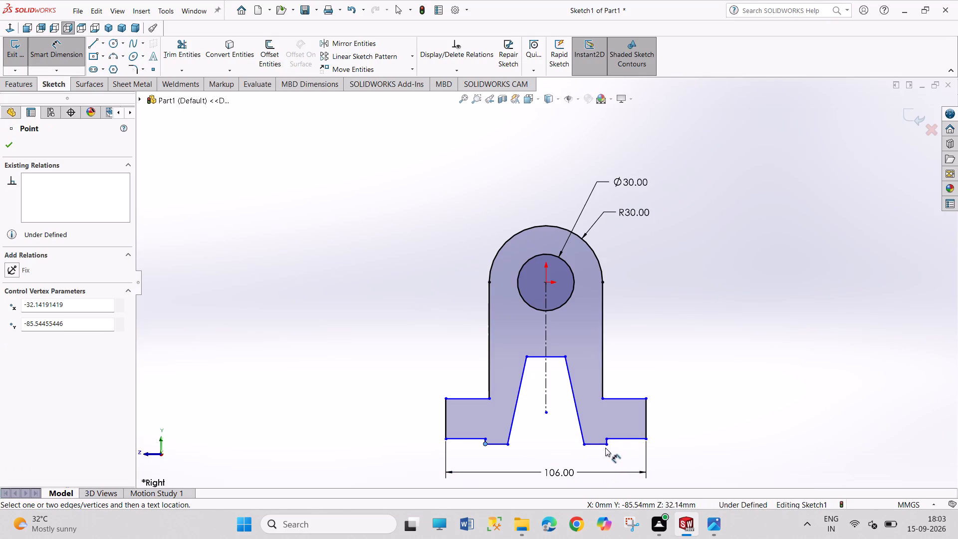
left_click(605, 446)
left_click(552, 460)
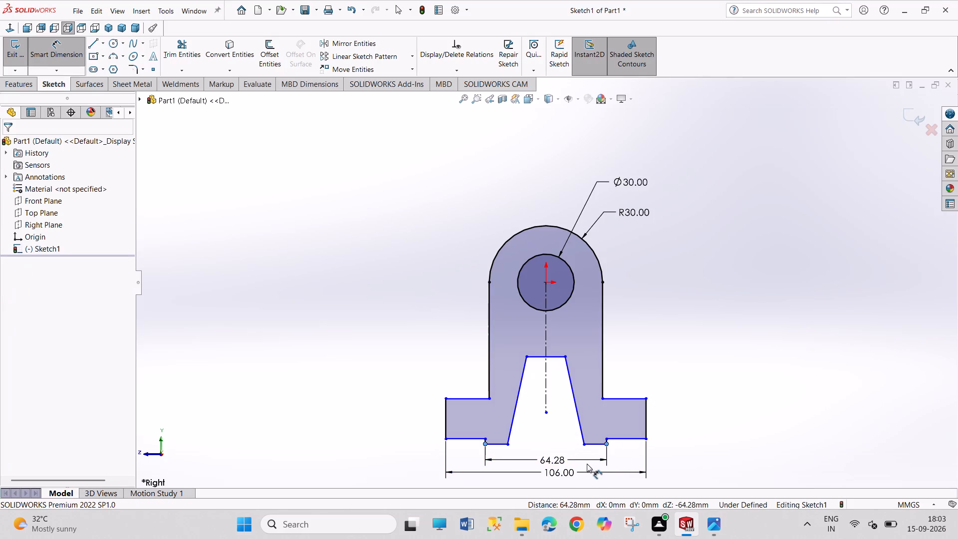
type("60")
key("Return")
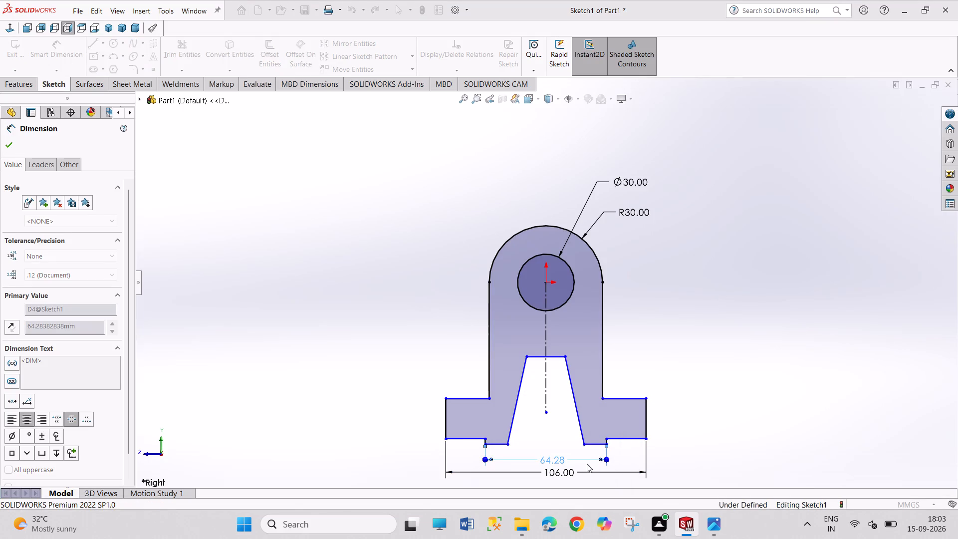
Dimension the width of the tapered cutout's bottom opening at 40 mm.
left_click(513, 445)
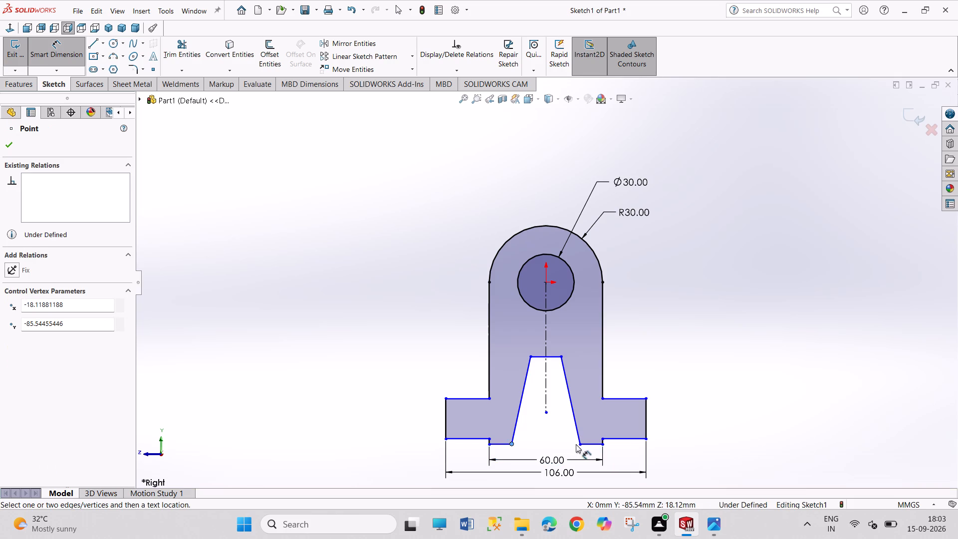
left_click(580, 444)
left_click(543, 443)
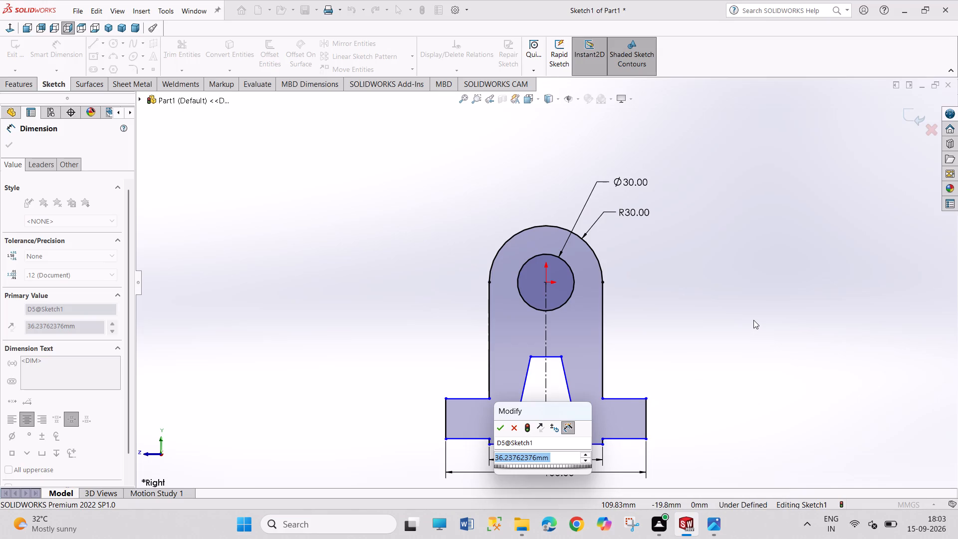
type("40")
key("Return")
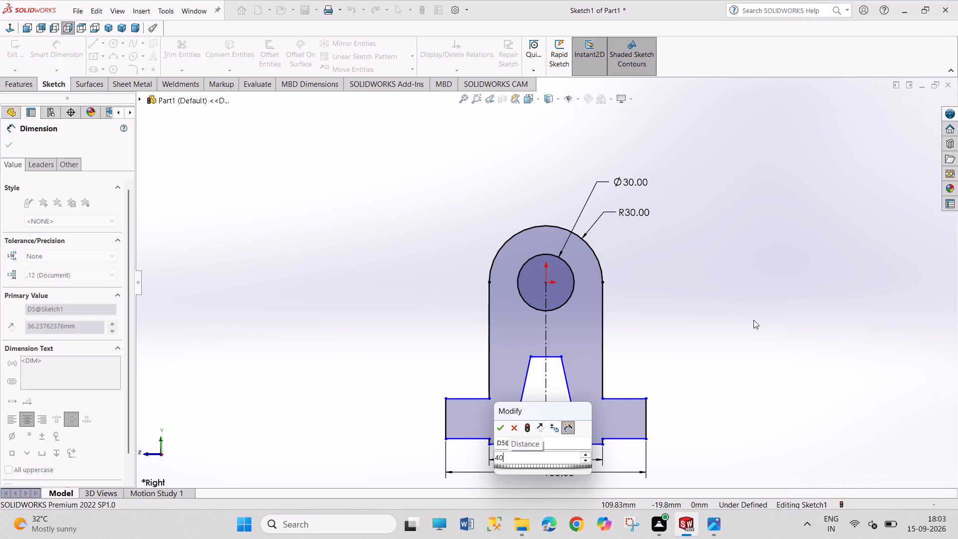
right_click(709, 301)
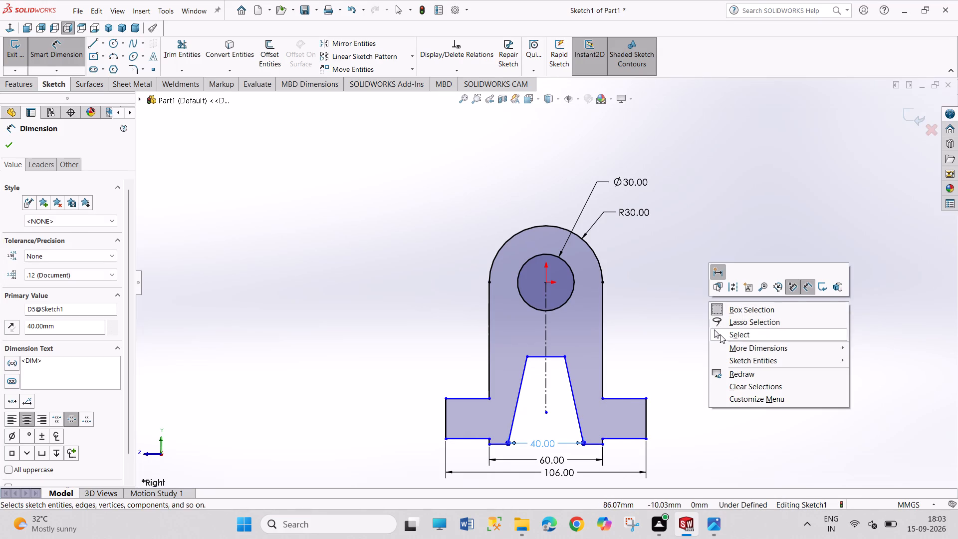
left_click(720, 334)
Set the width between the outer bottom corners of the two lower steps to 66 mm.
double_click(553, 459)
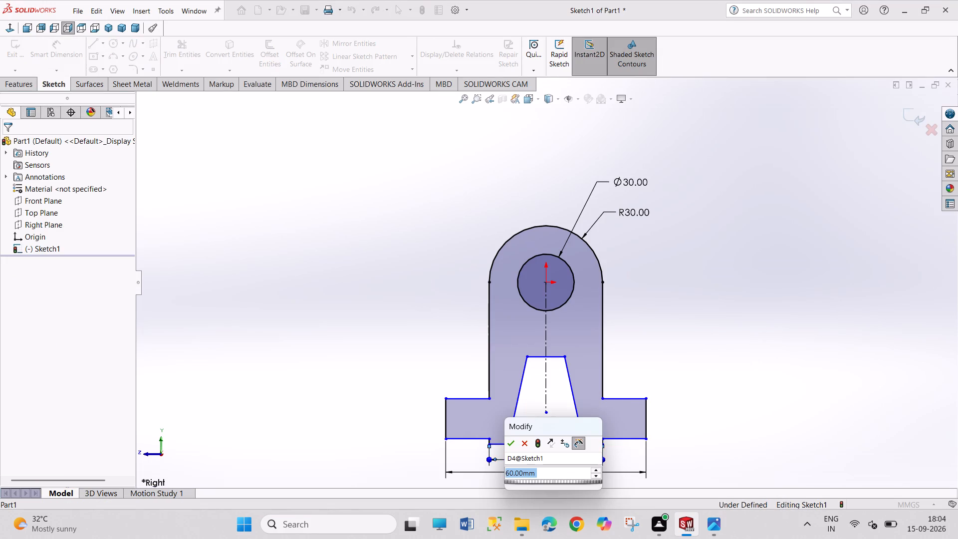
type("66")
key("Return")
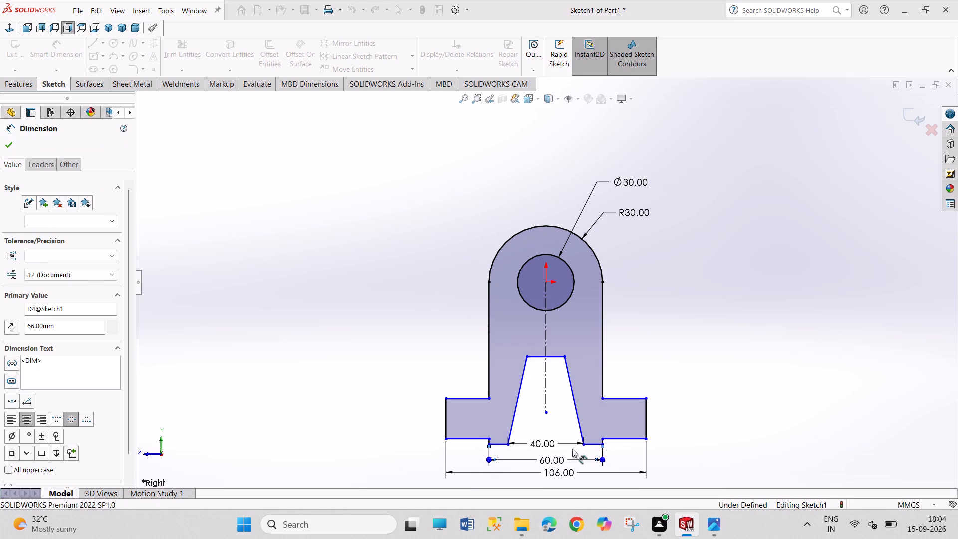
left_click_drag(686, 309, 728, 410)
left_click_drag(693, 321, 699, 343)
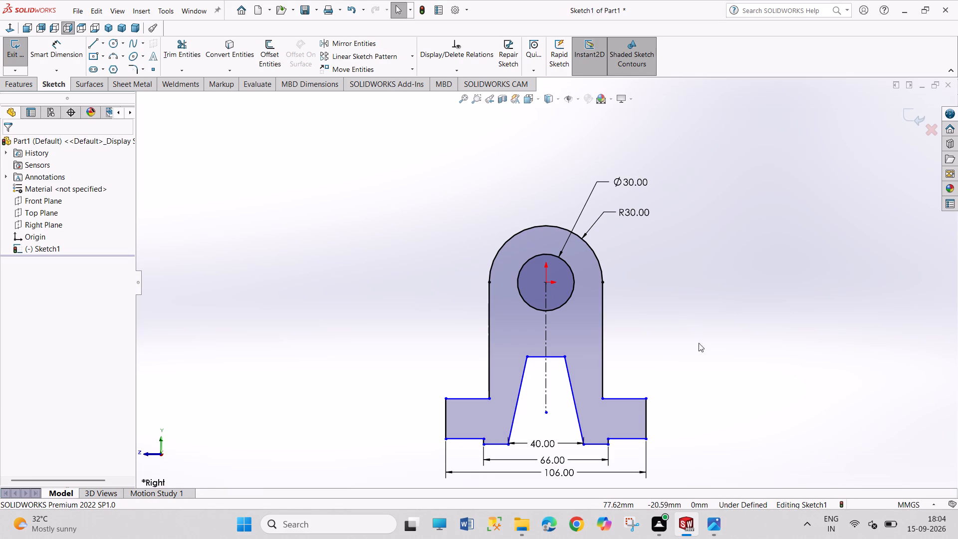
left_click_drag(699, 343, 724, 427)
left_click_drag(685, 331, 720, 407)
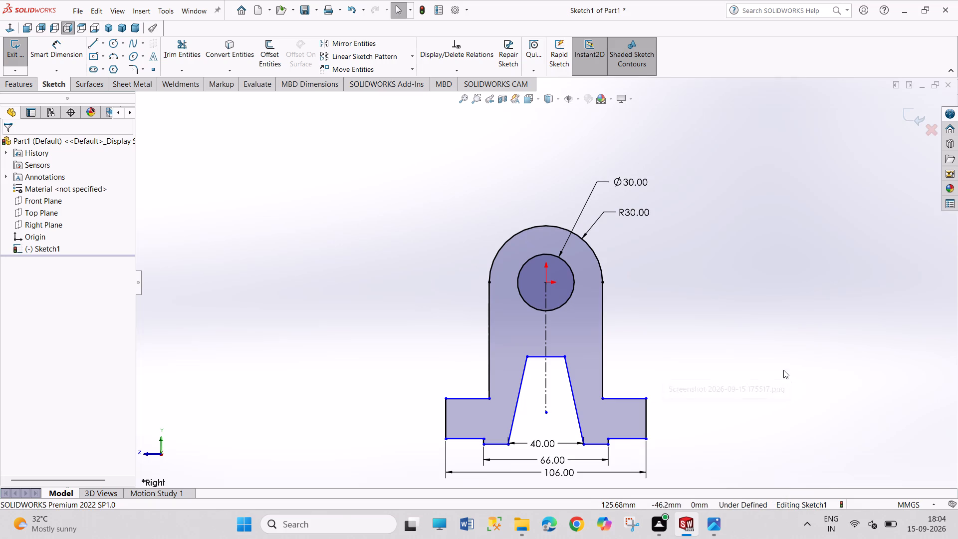
Dimension the vertical distance from the hole centre to the lowest bottom edge at 80 mm.
right_click_drag(783, 370, 761, 241)
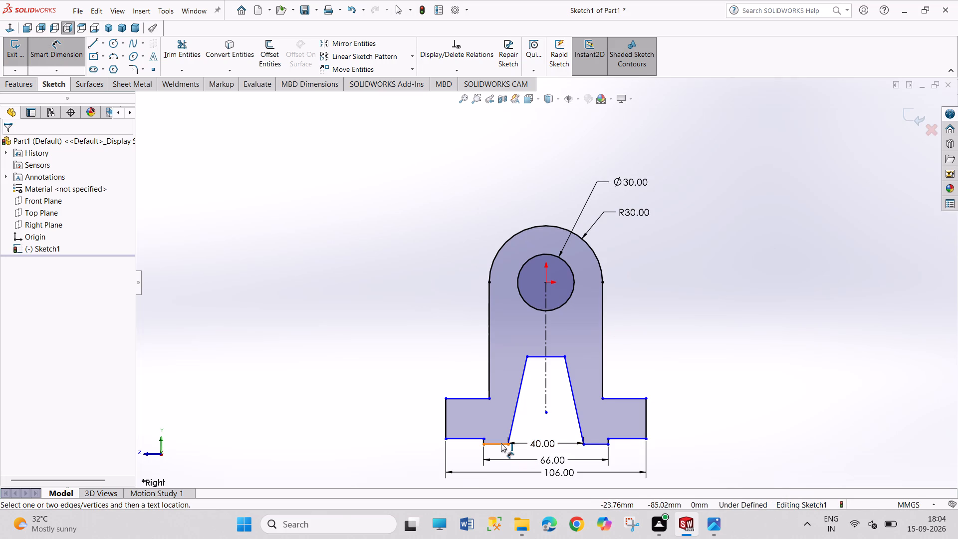
left_click_drag(501, 443, 503, 439)
left_click(545, 280)
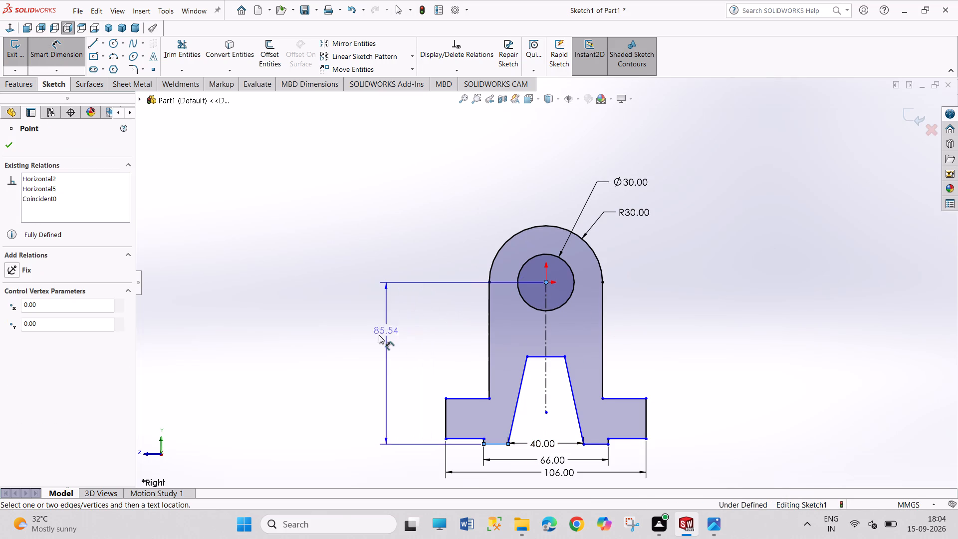
left_click(377, 338)
type("80")
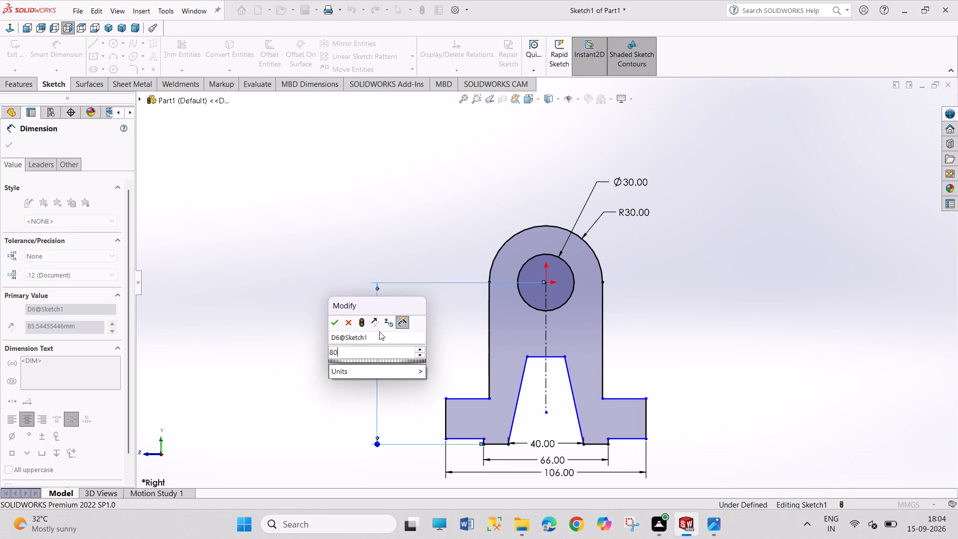
key("Return")
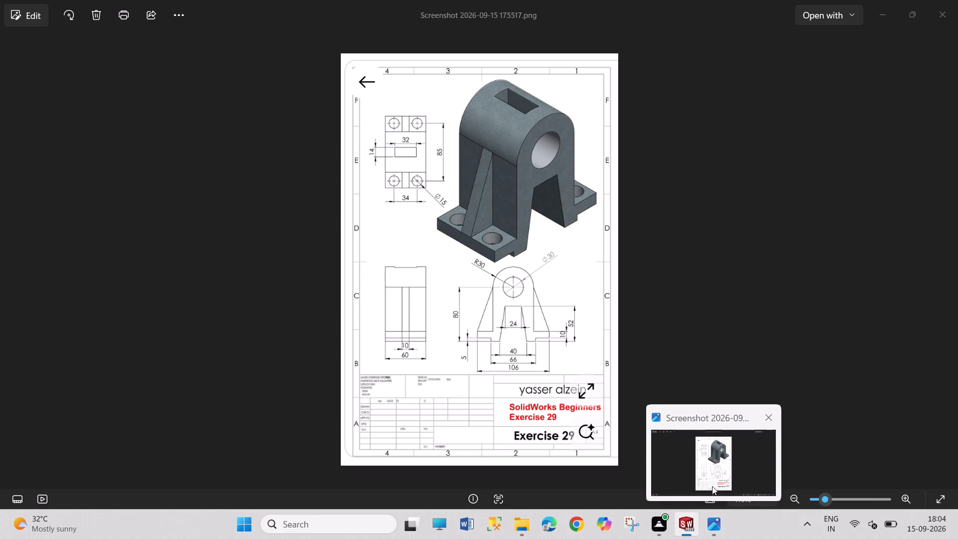
right_click(778, 301)
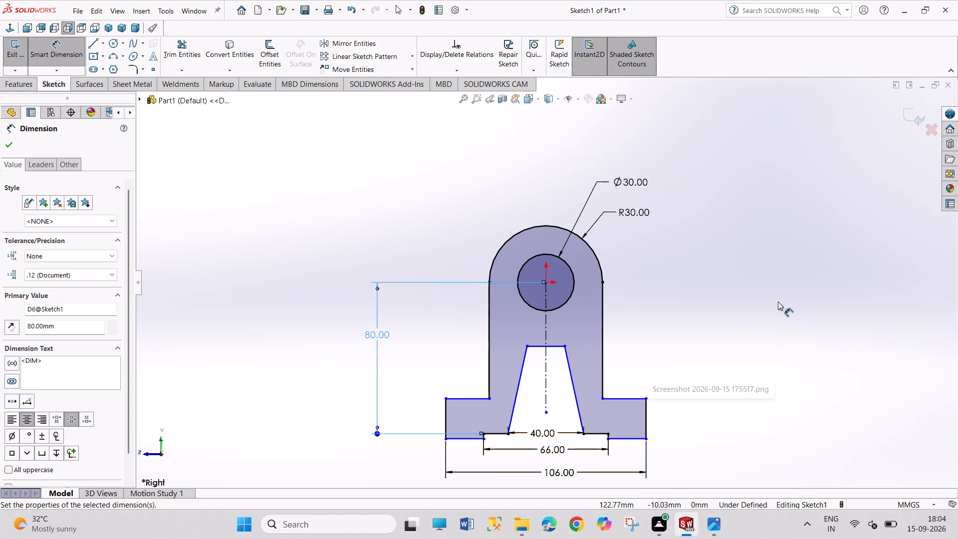
left_click(789, 332)
Raise the outer undersides of the feet to about 6 mm above the lowest bottom edges.
left_click_drag(627, 441, 629, 423)
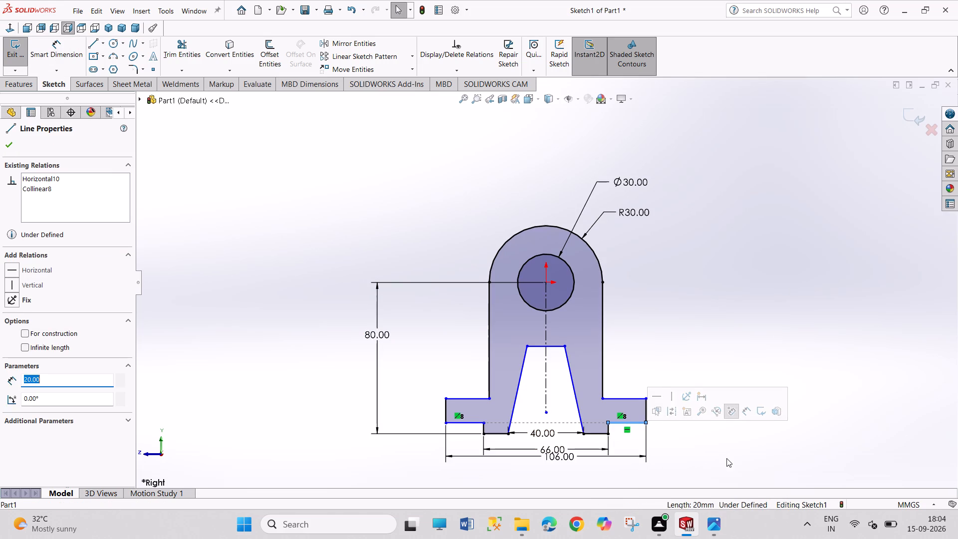
Dimension the step height between the right foot's outer underside and its lowest bottom edge at 5 mm.
right_click_drag(728, 469, 709, 348)
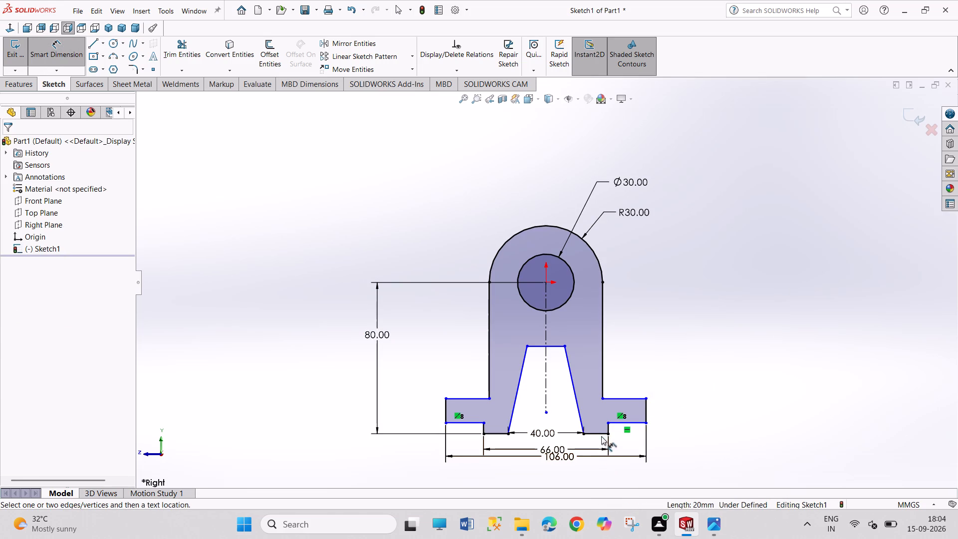
left_click(601, 434)
left_click(637, 424)
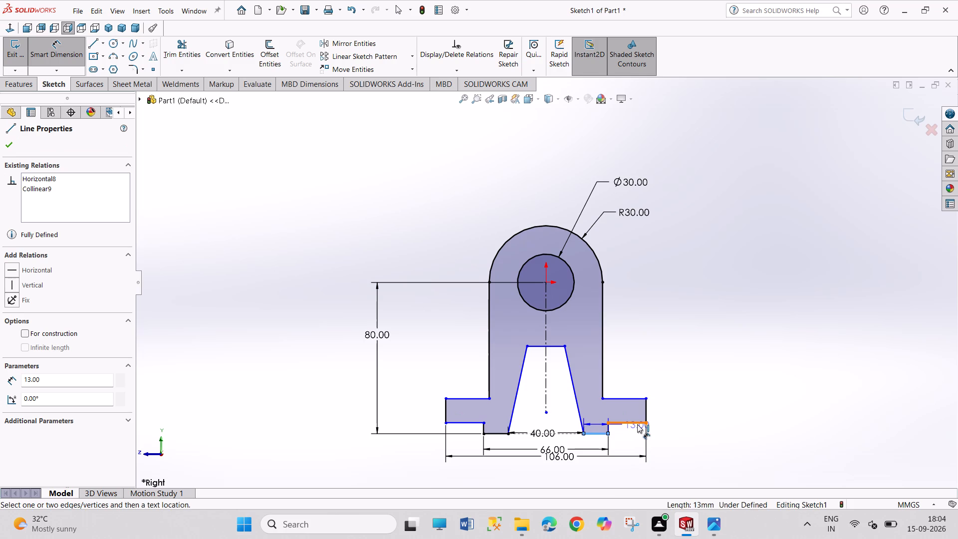
left_click(676, 427)
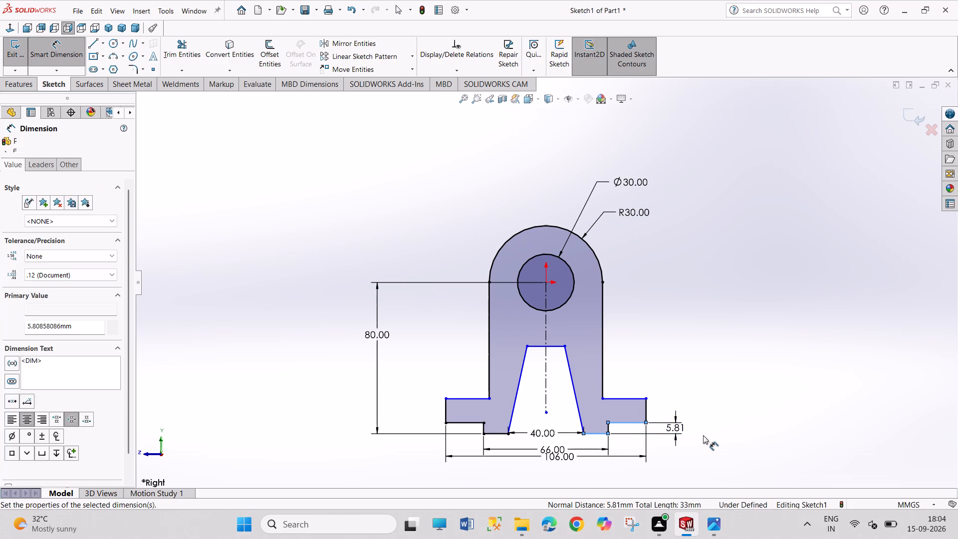
key("5")
key("Return")
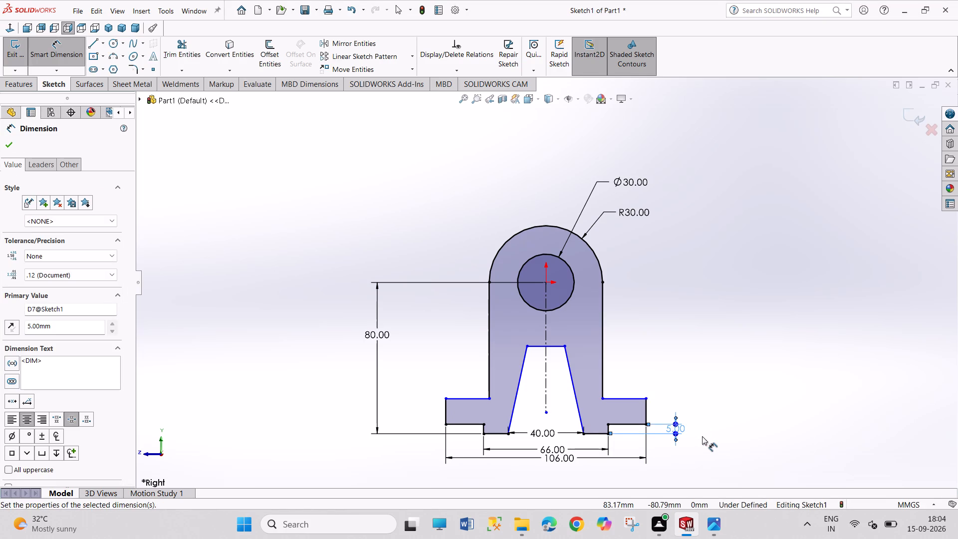
right_click(709, 434)
left_click(721, 468)
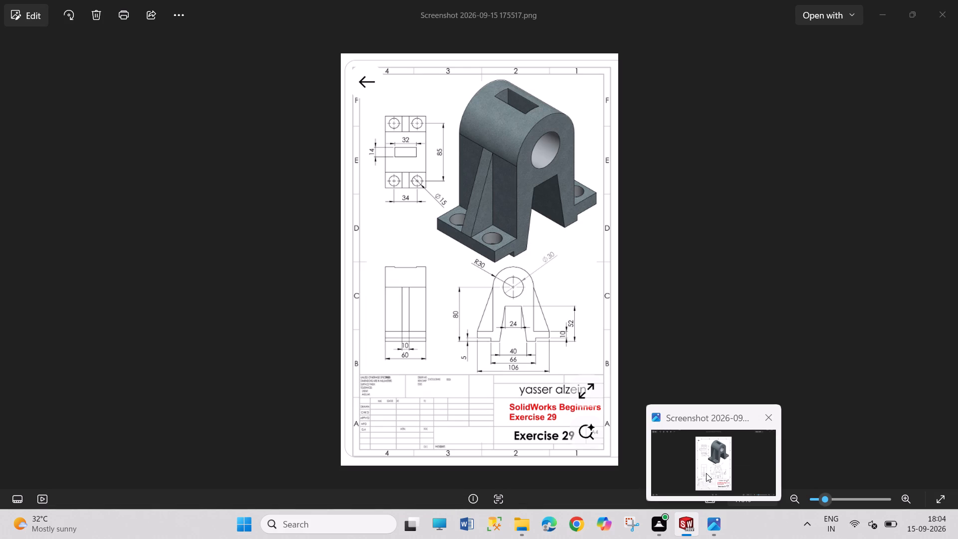
Dimension the top edge of the tapered central opening at 24 mm.
right_click_drag(785, 293, 764, 183)
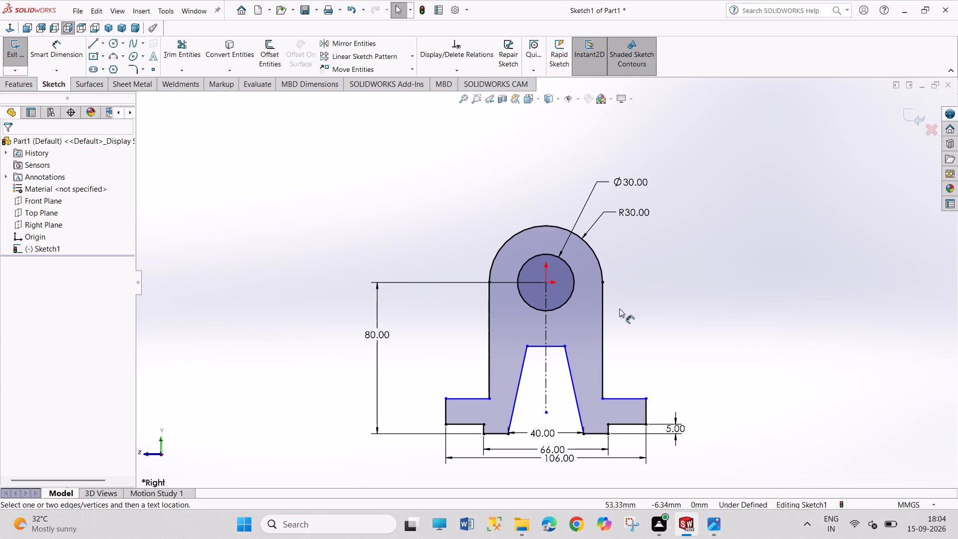
left_click(550, 346)
left_click(658, 326)
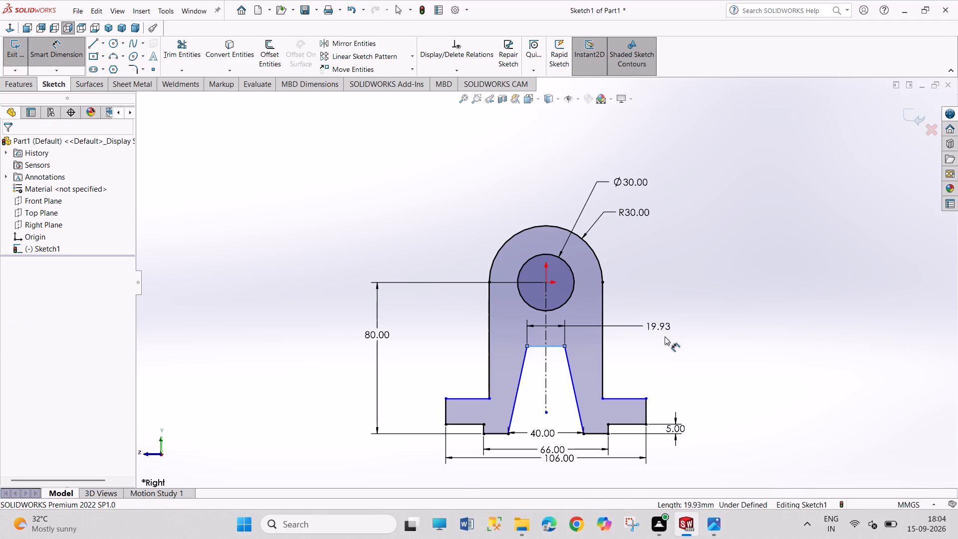
type("24")
key("Return")
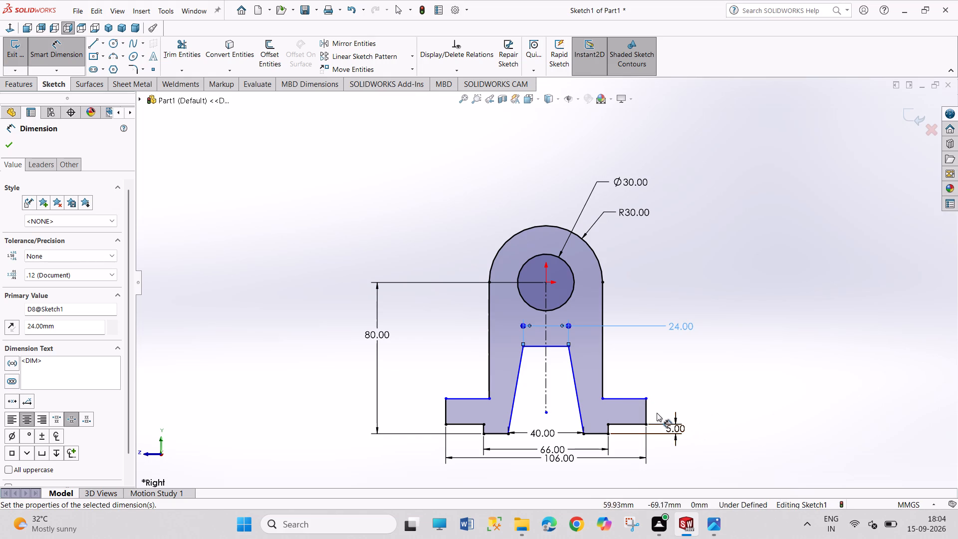
Dimension the right foot's outer vertical edge at 10 mm.
left_click(648, 411)
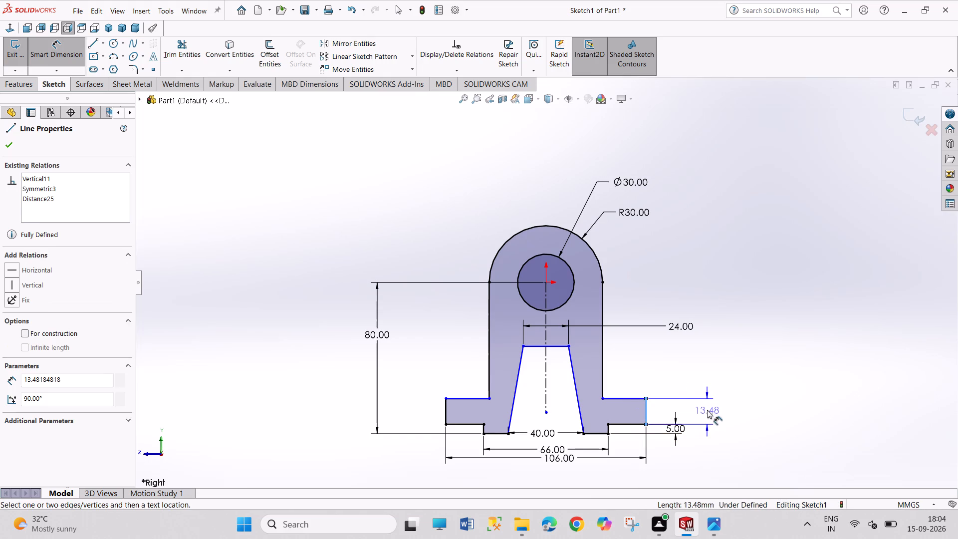
left_click(707, 410)
type("10")
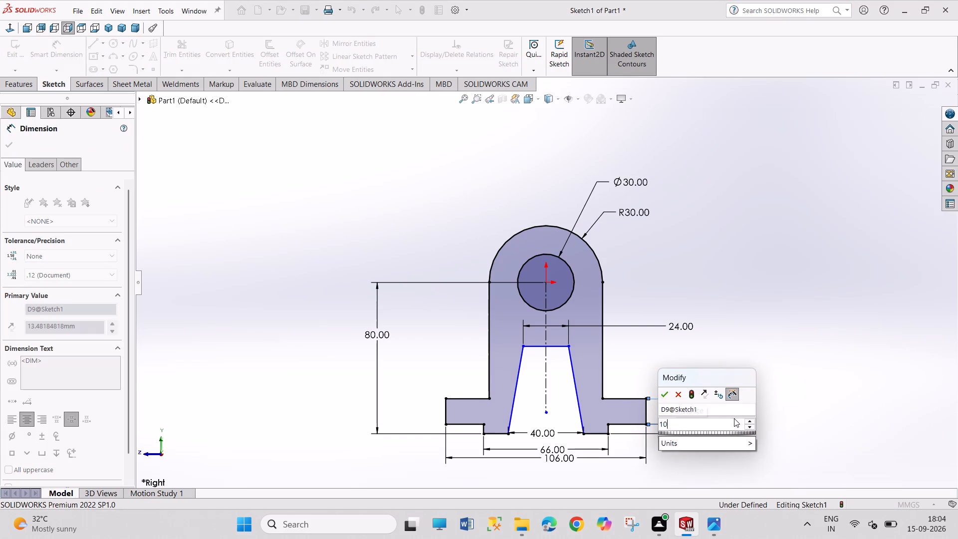
key("Return")
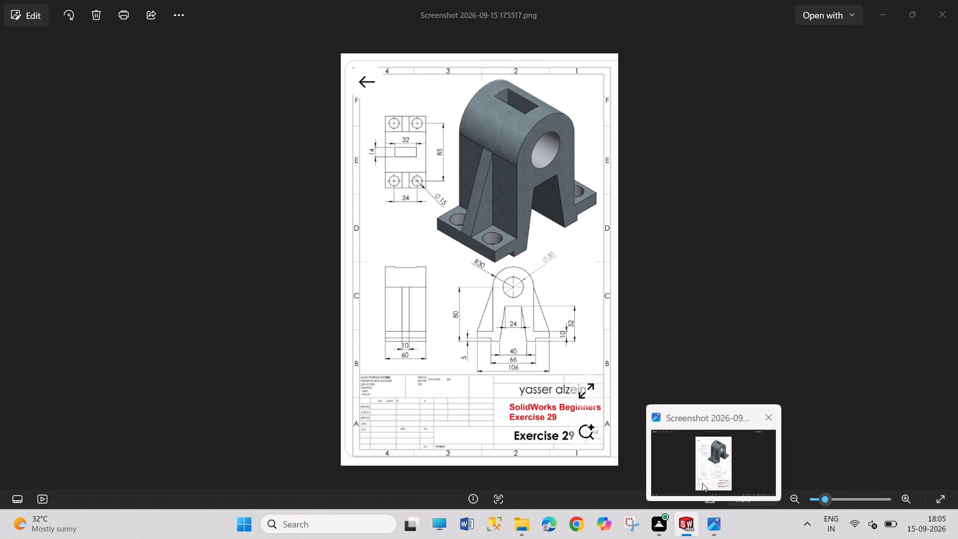
Dimension the tapered opening's height from the right leg's lowest bottom edge to the opening's top edge at 52 mm.
left_click_drag(604, 435, 597, 425)
left_click(562, 347)
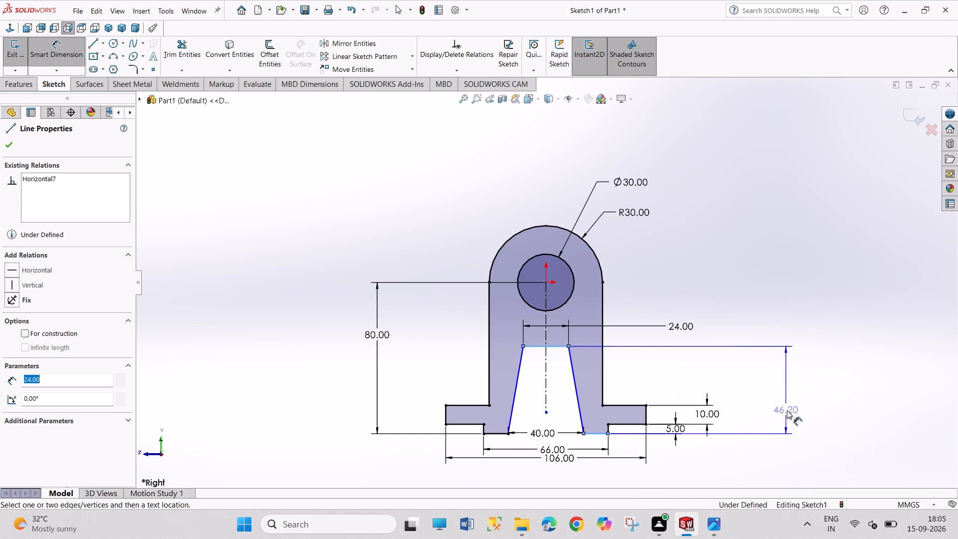
left_click(787, 410)
type("52")
key("Return")
right_click(746, 246)
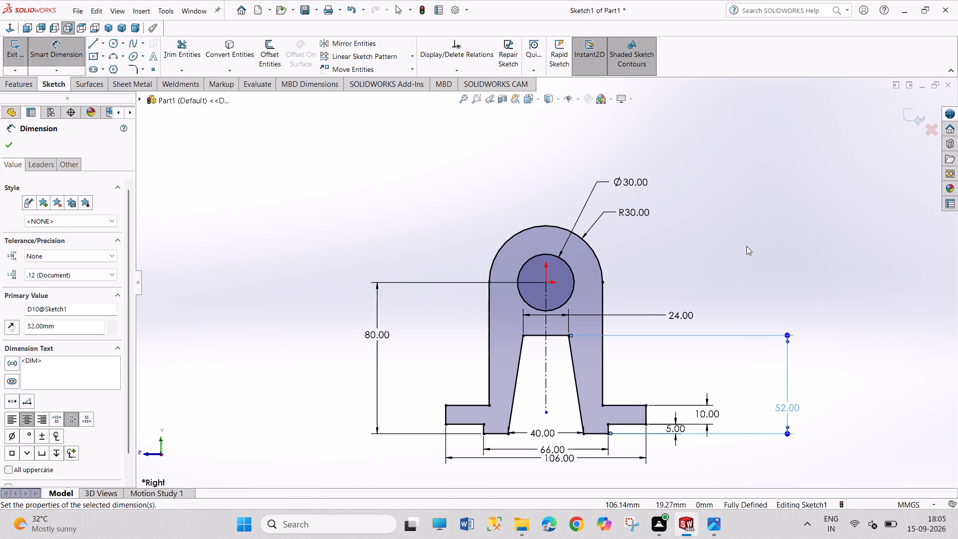
left_click(771, 283)
left_click_drag(729, 194, 753, 260)
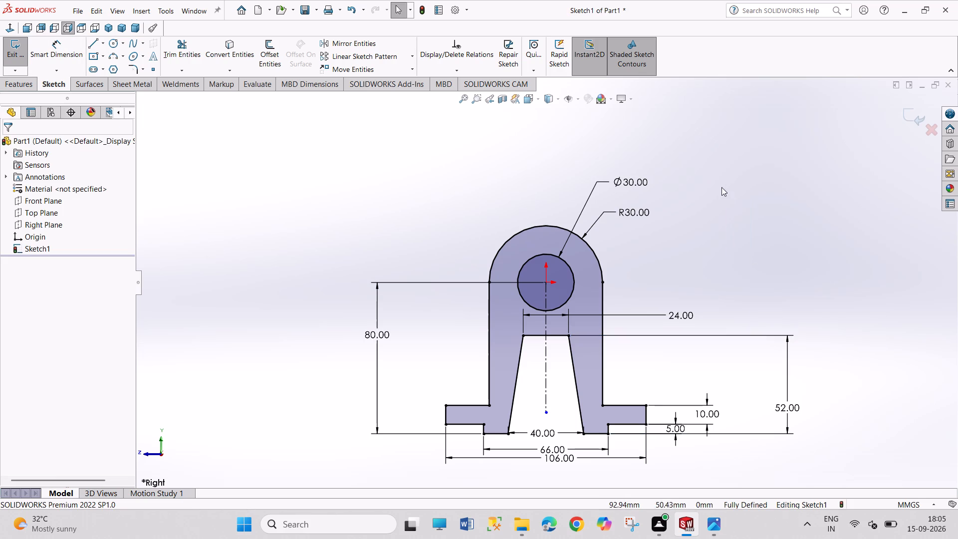
left_click_drag(721, 189, 749, 248)
Space out the 106, 66 and 40 mm width dimensions below the profile and move the 5 mm step dimension clear of the foot.
left_click_drag(559, 460, 546, 468)
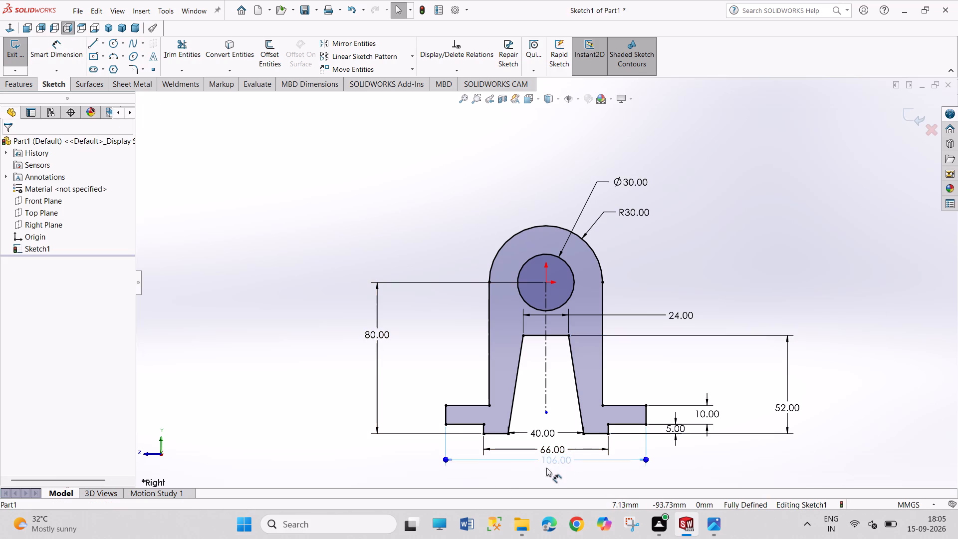
left_click_drag(546, 468, 547, 474)
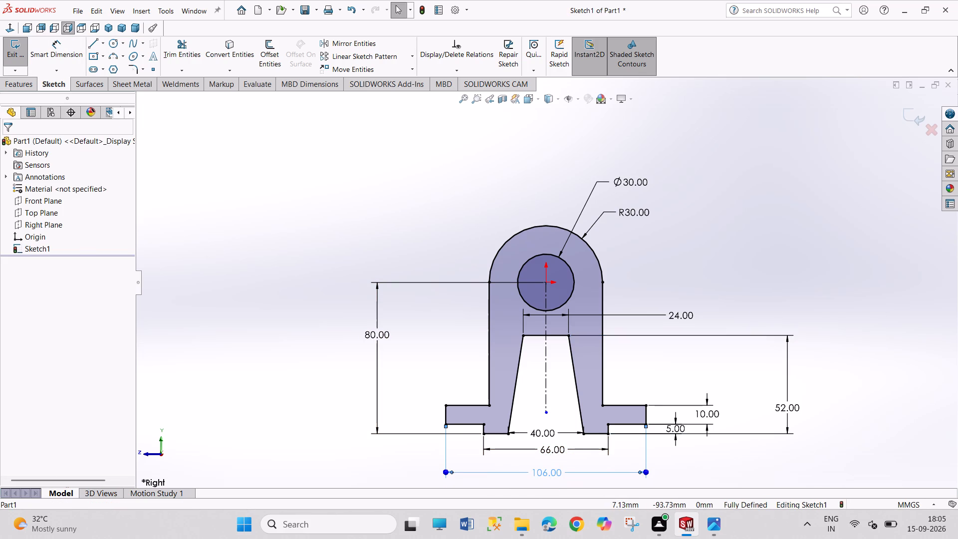
left_click_drag(550, 450, 542, 458)
left_click_drag(553, 436, 551, 446)
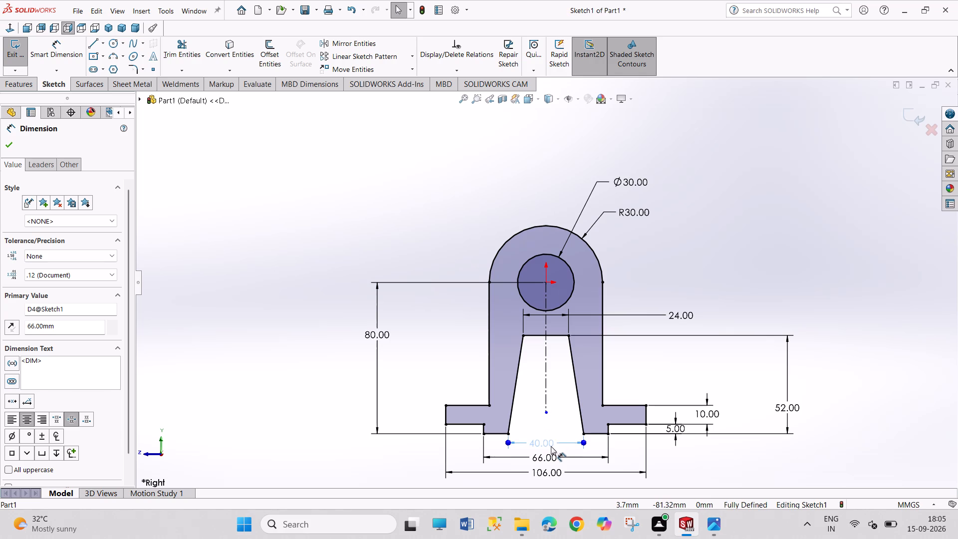
left_click_drag(551, 446, 549, 445)
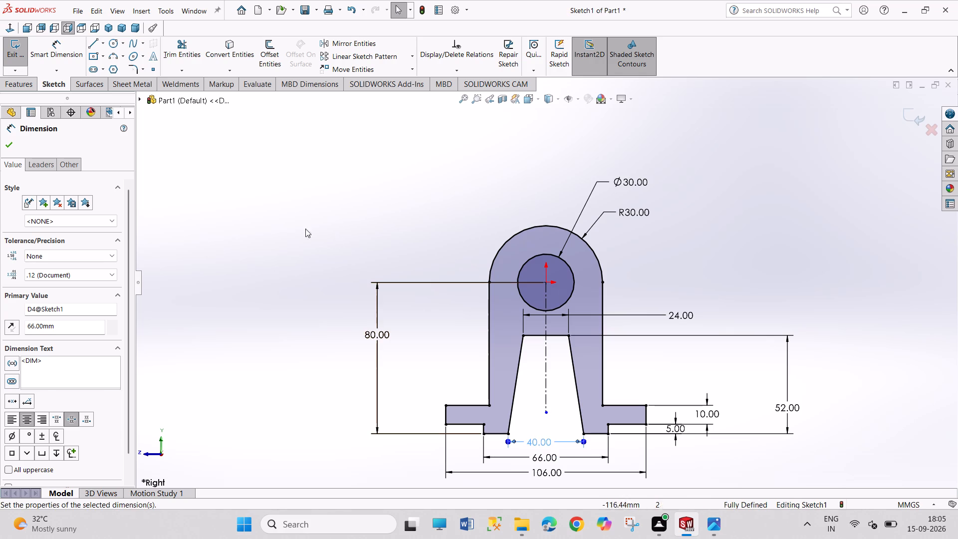
left_click(291, 226)
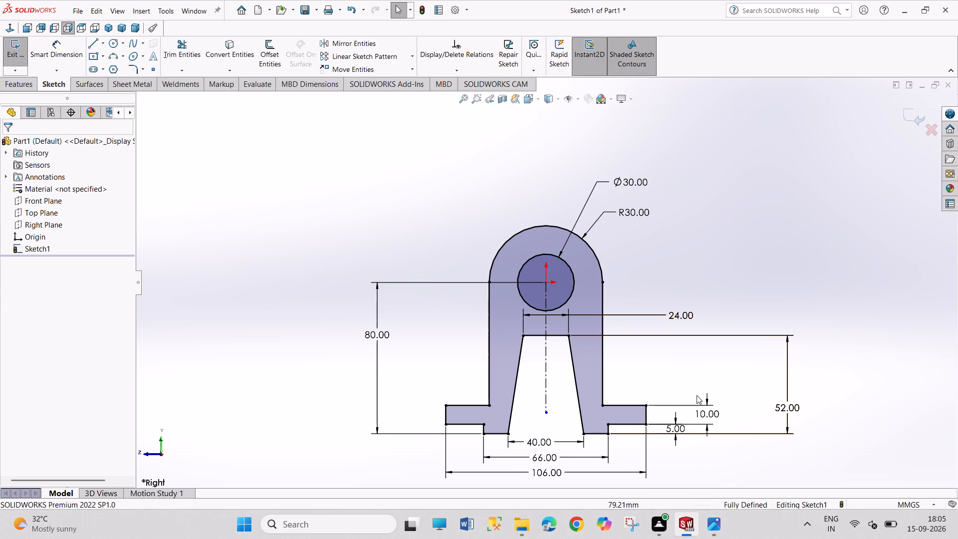
left_click_drag(672, 428, 669, 453)
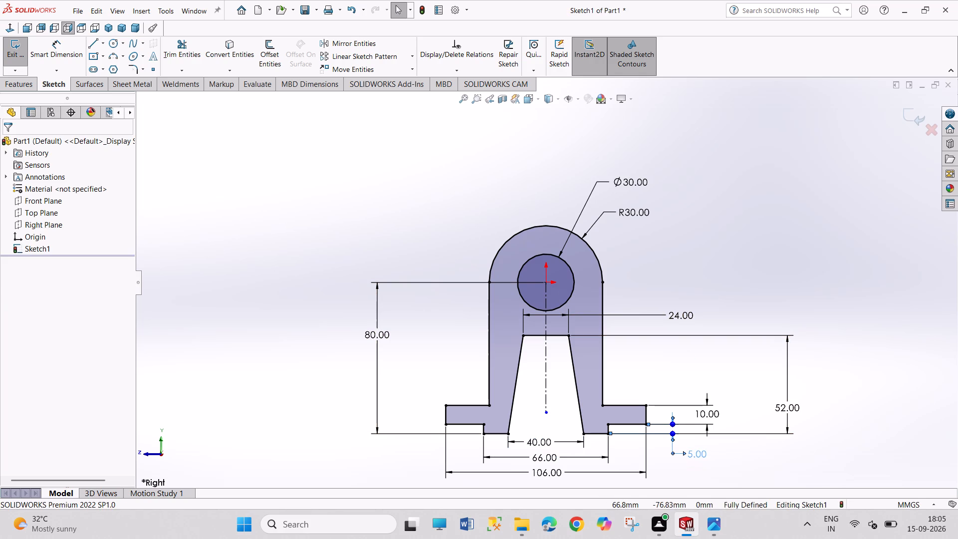
left_click(236, 160)
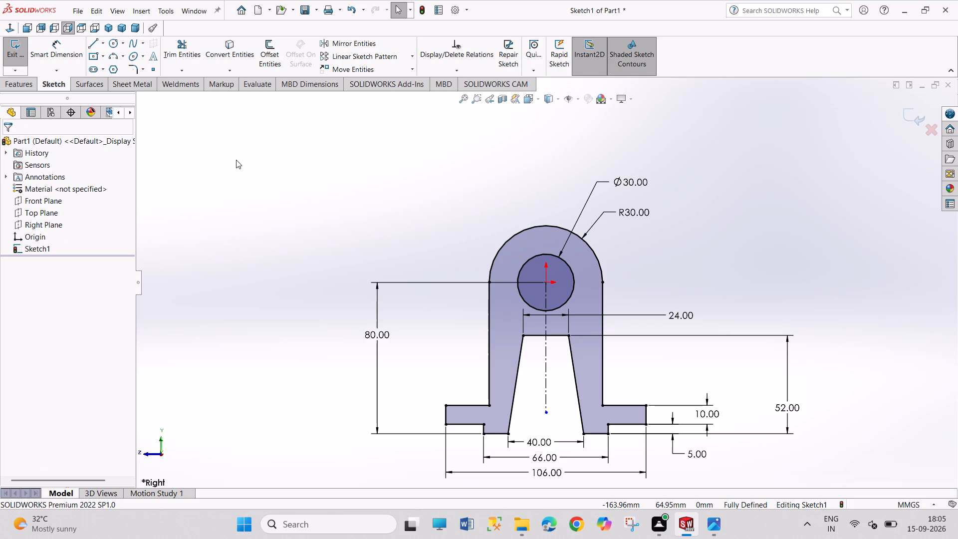
Finish the profile sketch and extrude it as a solid boss, Mid Plane, 60 mm deep.
left_click(12, 47)
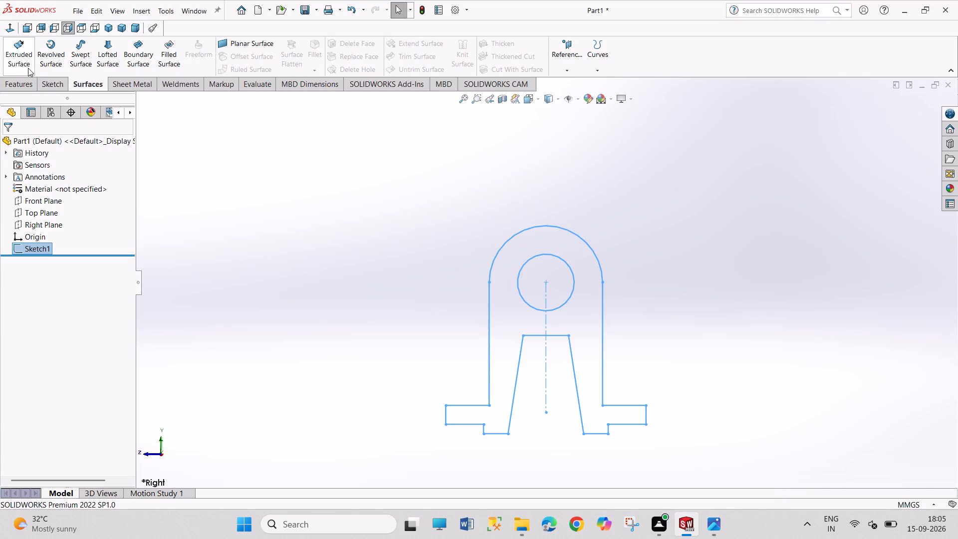
left_click(31, 87)
left_click(22, 62)
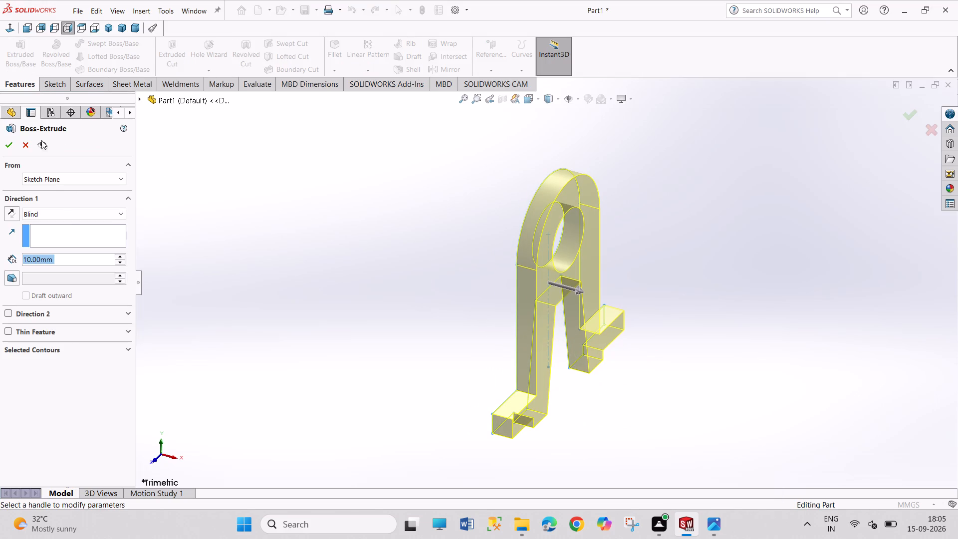
left_click(67, 218)
left_click(75, 264)
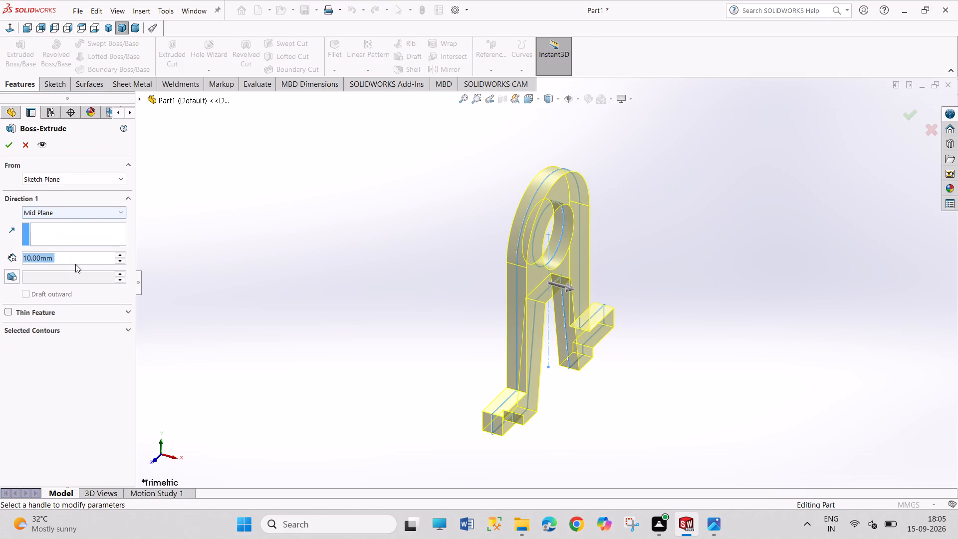
left_click(117, 253)
left_click(117, 253)
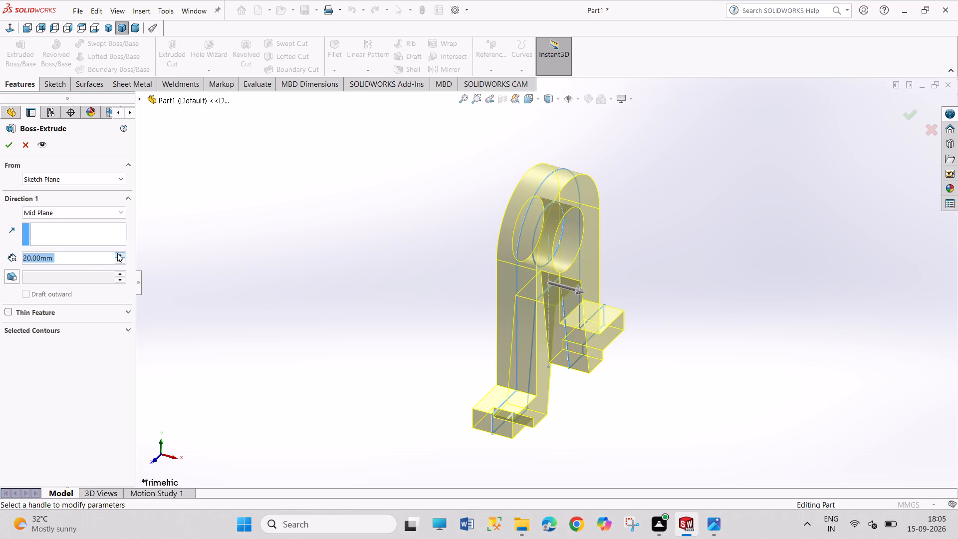
left_click(117, 253)
left_click(117, 253)
left_click(117, 253)
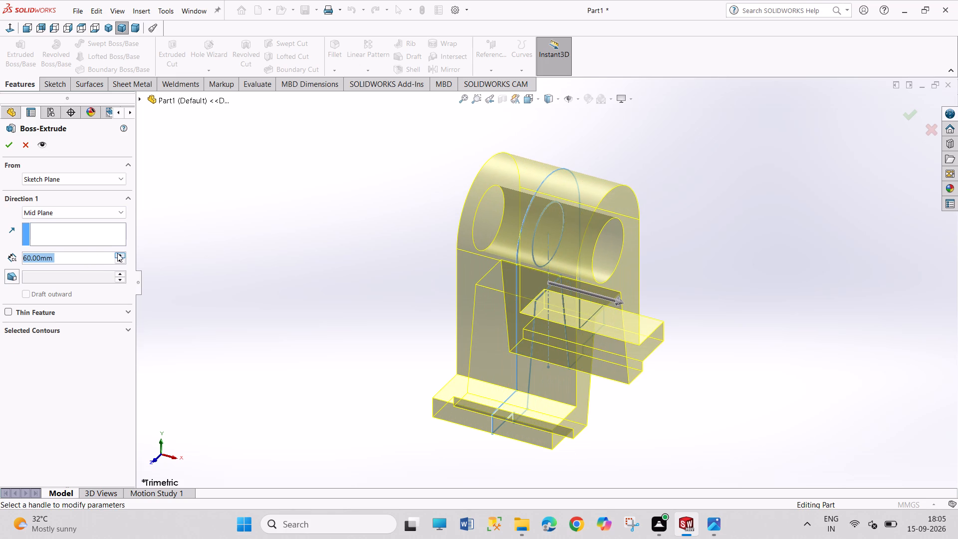
left_click(4, 147)
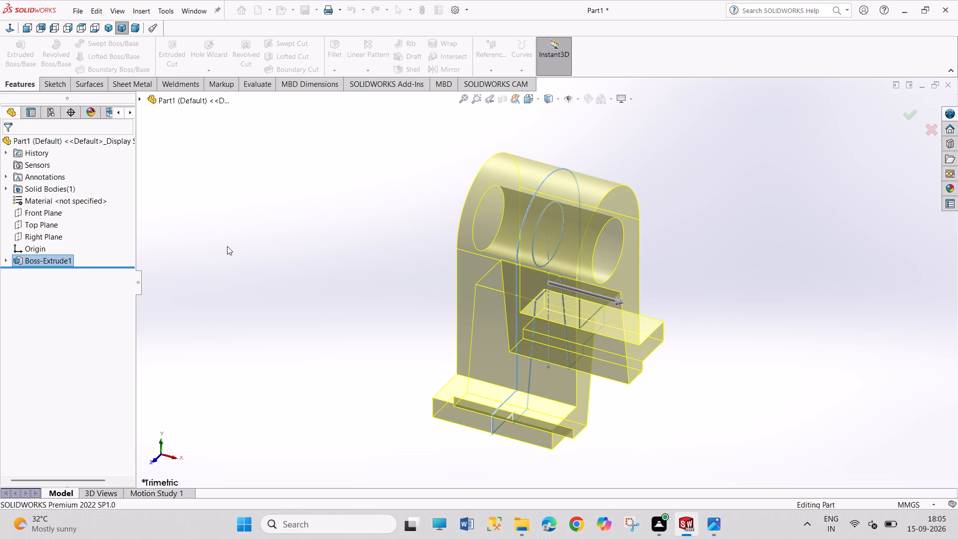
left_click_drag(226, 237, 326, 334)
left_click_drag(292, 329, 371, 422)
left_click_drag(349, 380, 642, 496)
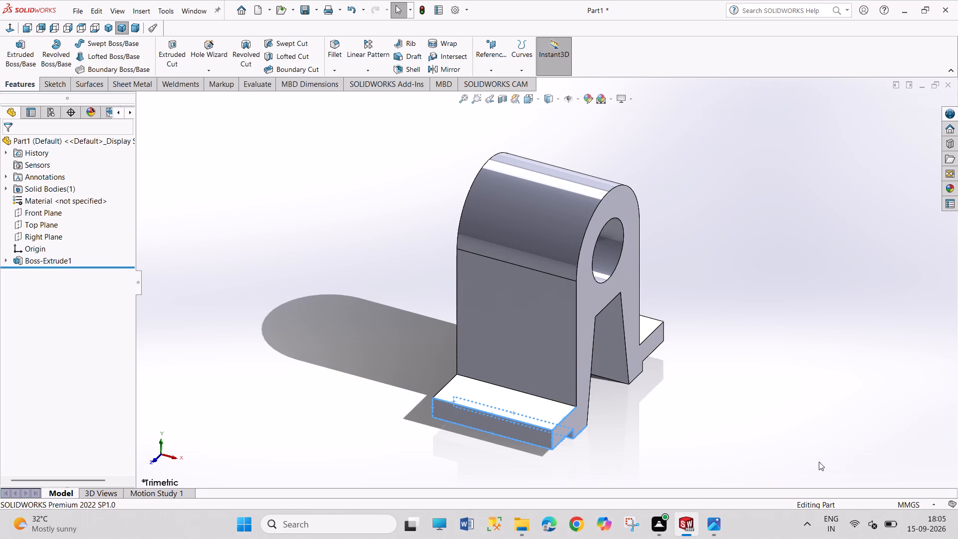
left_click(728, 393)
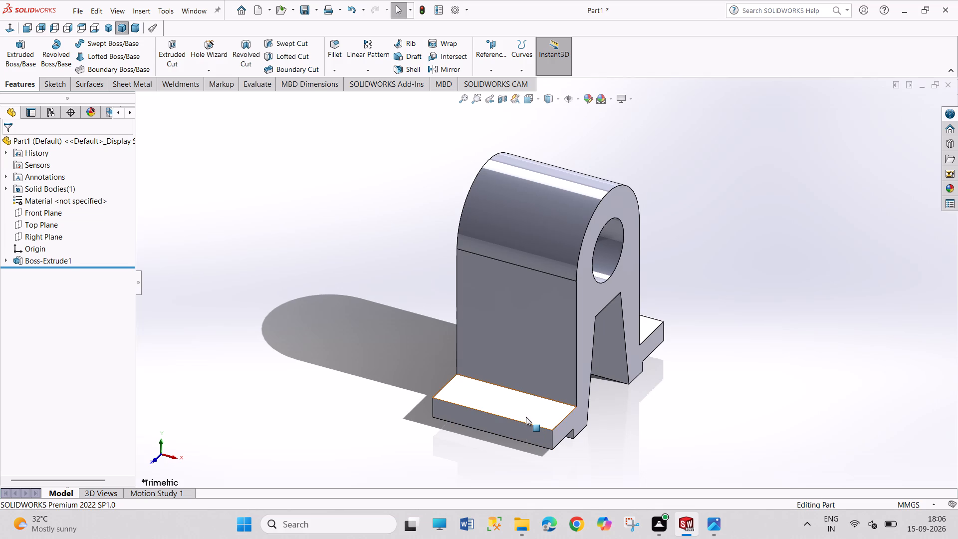
On the front foot's top face, sketch two circles about 10 and 11 mm in diameter, horizontally aligned with centres about 34 mm apart.
left_click(526, 417)
left_click(567, 391)
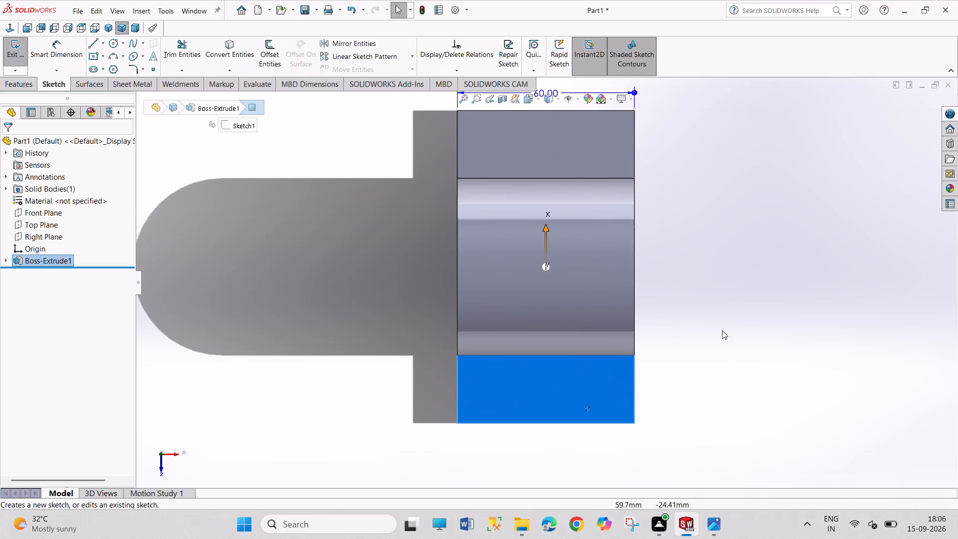
left_click_drag(723, 340, 746, 405)
left_click(115, 44)
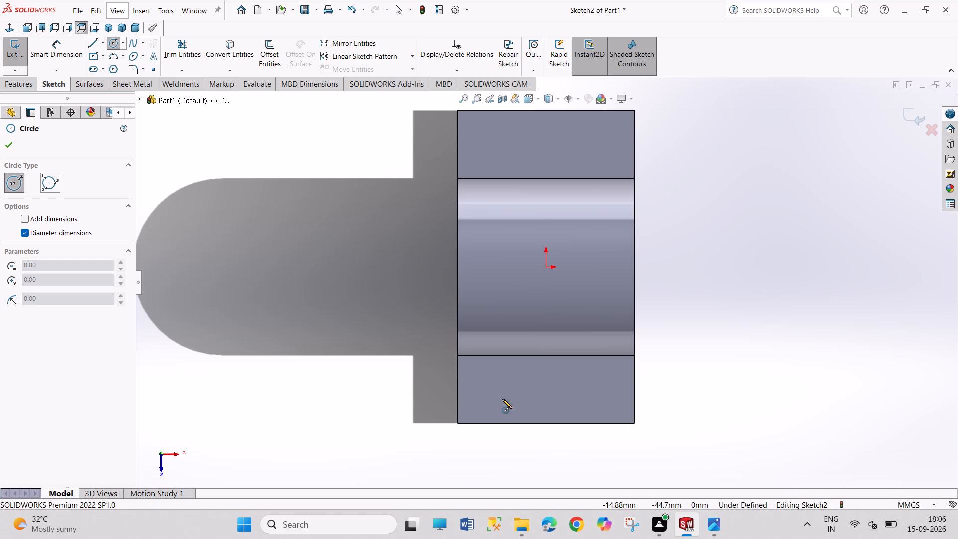
left_click(501, 397)
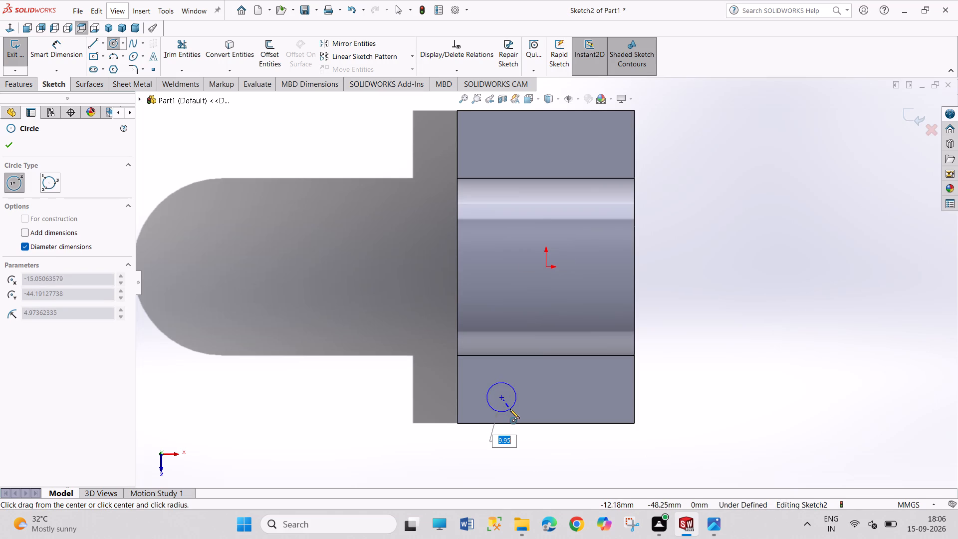
left_click(510, 409)
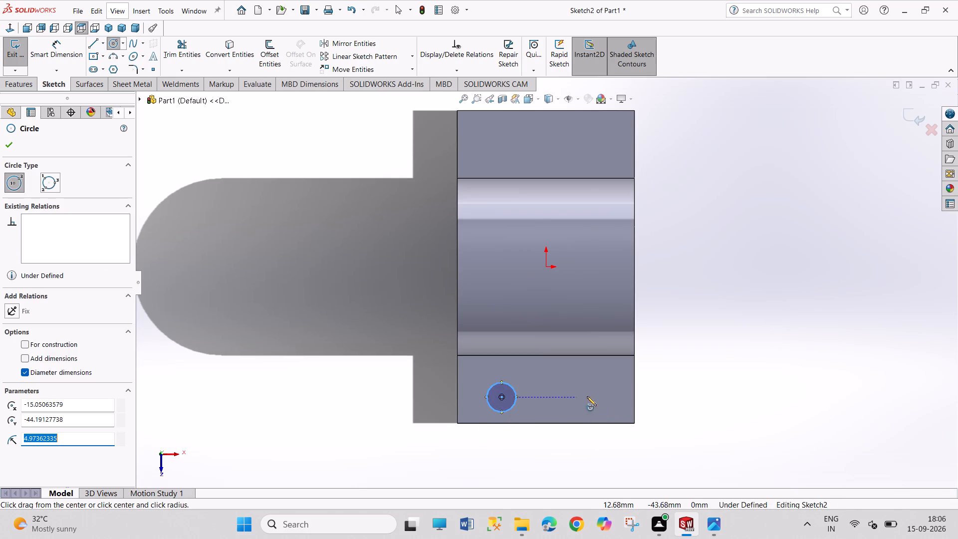
left_click(601, 397)
left_click(609, 411)
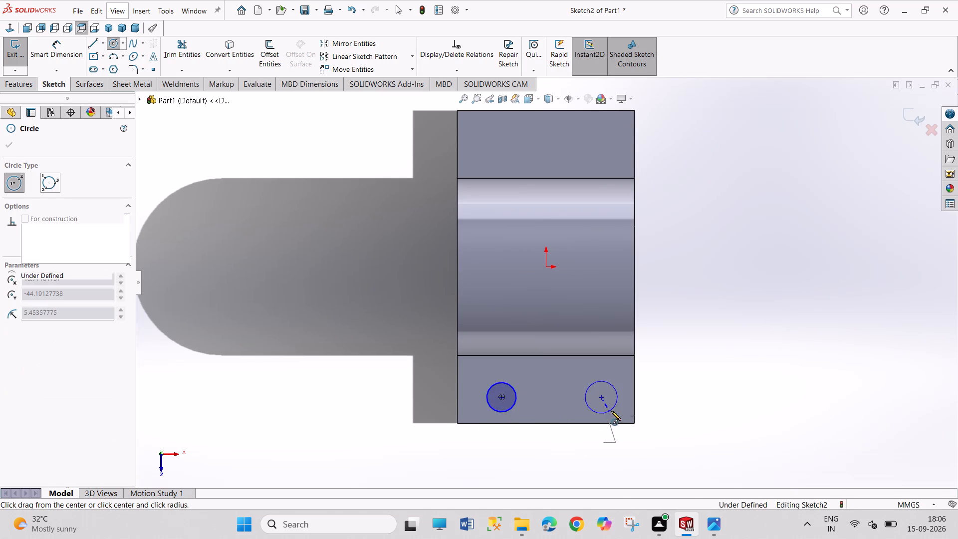
right_click(690, 372)
left_click(700, 376)
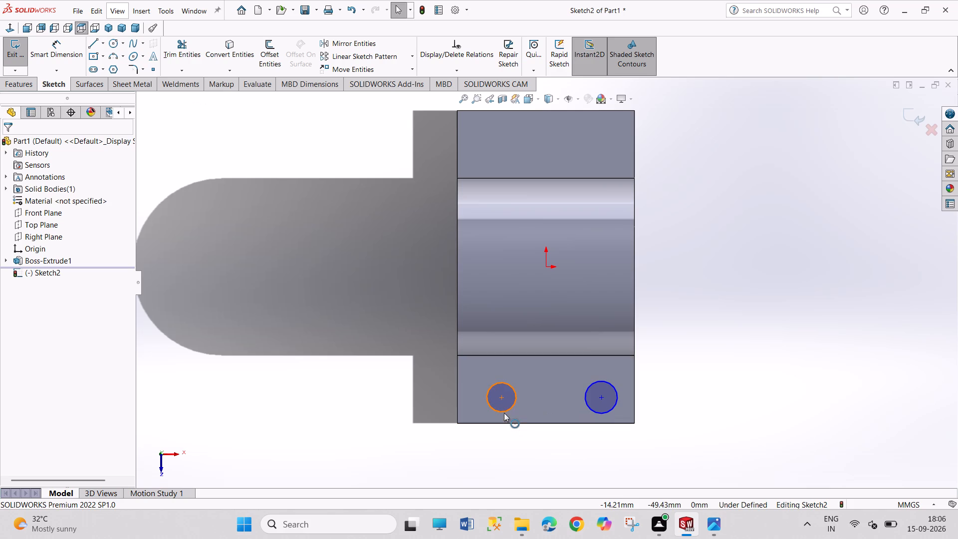
Make the two foot circles equal in size.
left_click(504, 413)
left_click(591, 412, "ctrl")
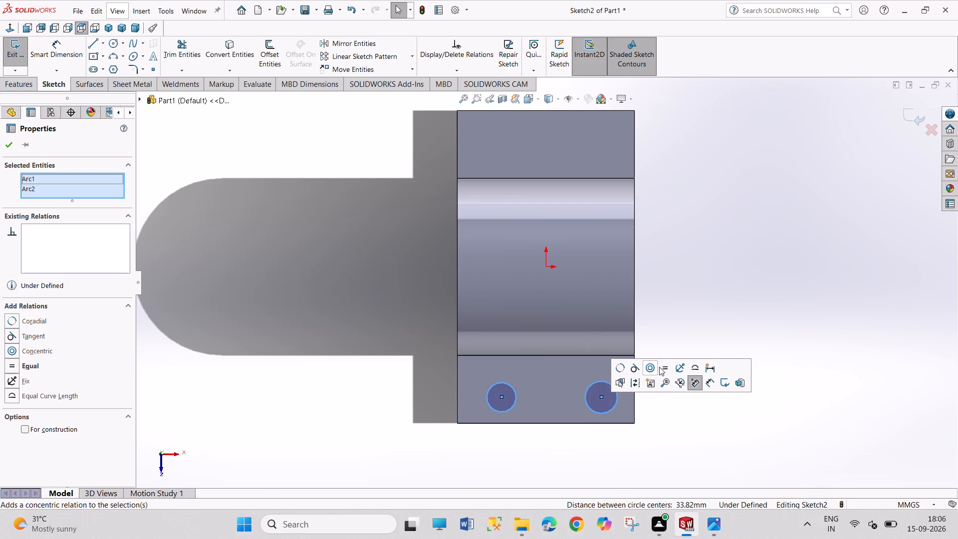
left_click(664, 367)
Dimension the left foot circle's diameter at 15 mm.
right_click_drag(381, 450, 379, 446)
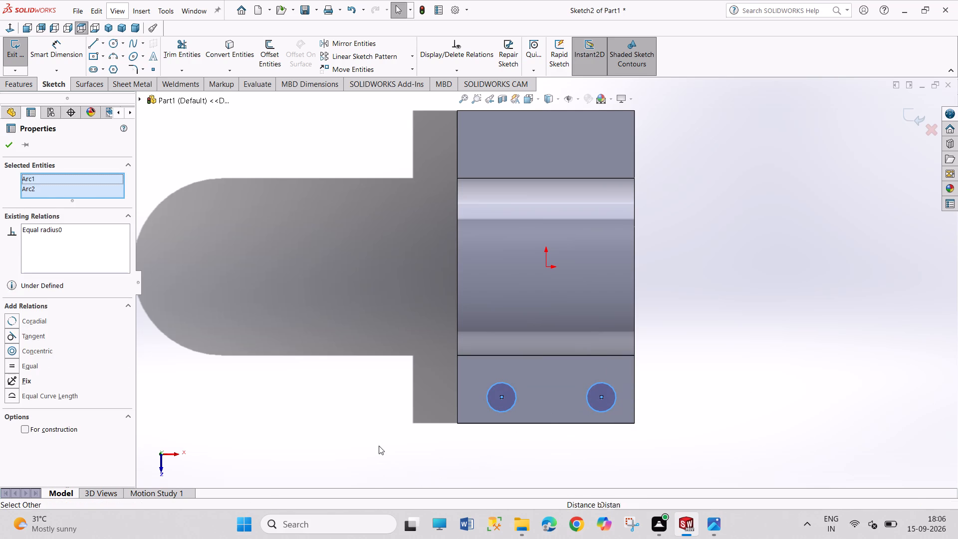
right_click_drag(379, 446, 385, 345)
left_click(486, 401)
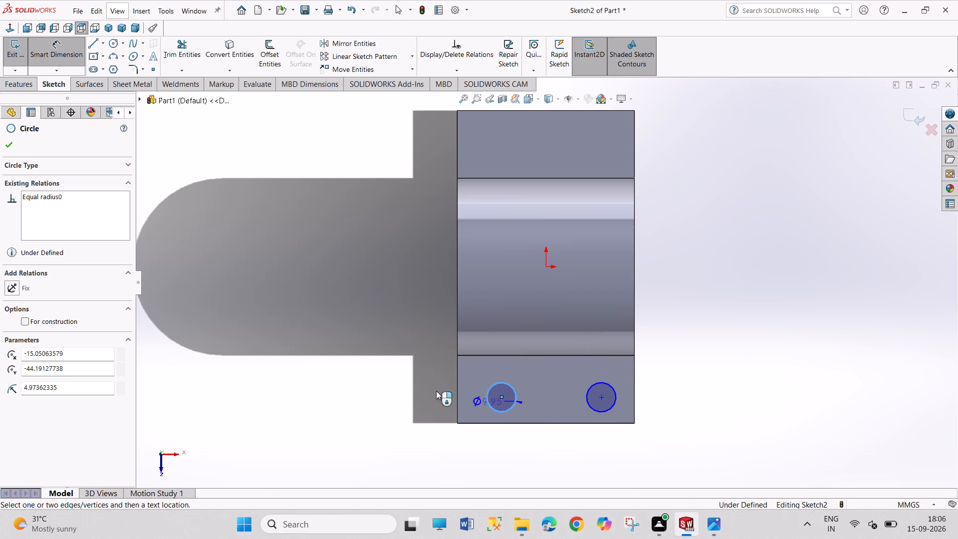
left_click(415, 353)
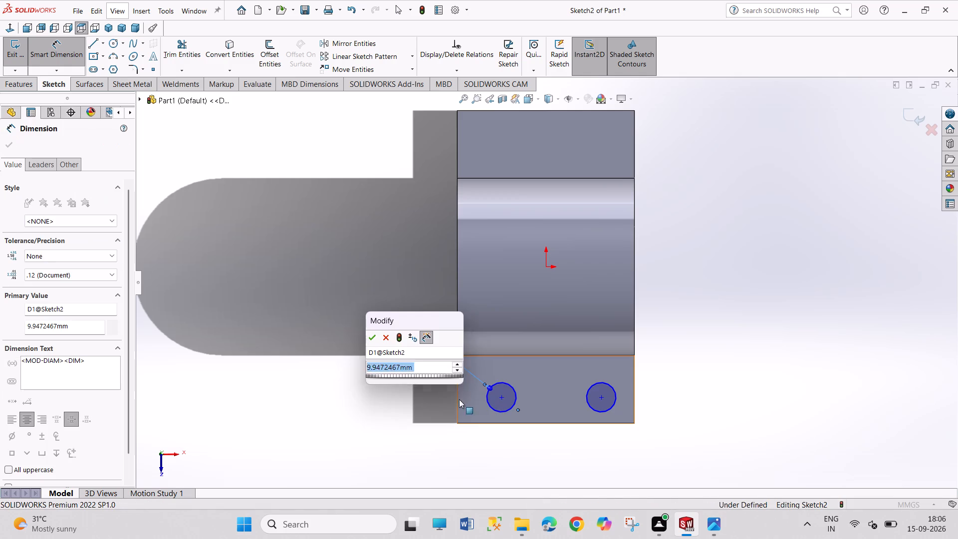
type("15")
key("Return")
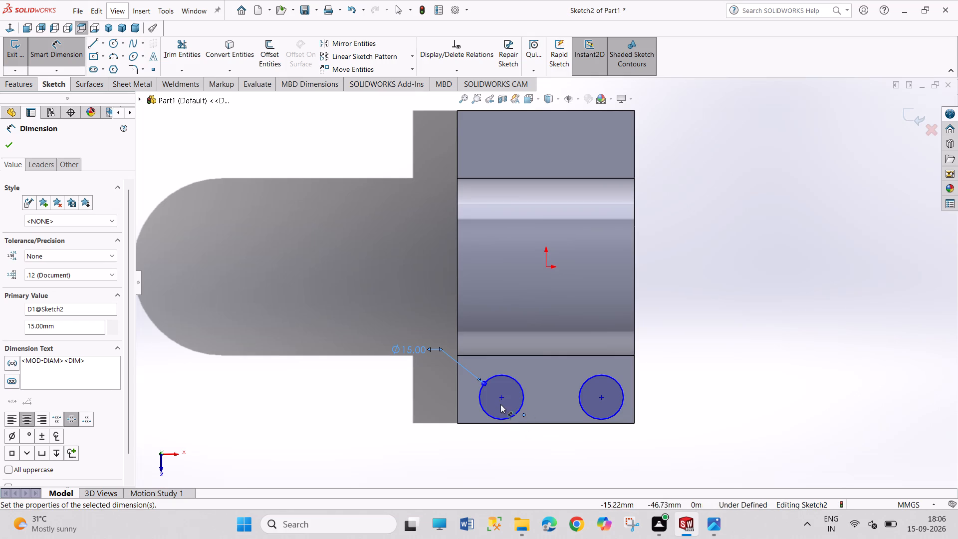
Dimension the centre-to-centre distance between the two front foot circles at 34 mm.
left_click(500, 395)
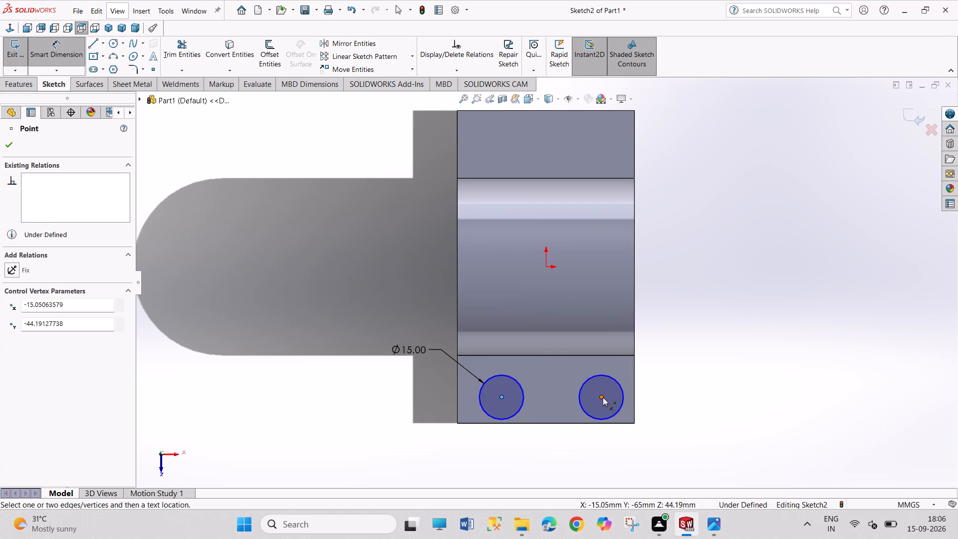
left_click(602, 397)
left_click(555, 451)
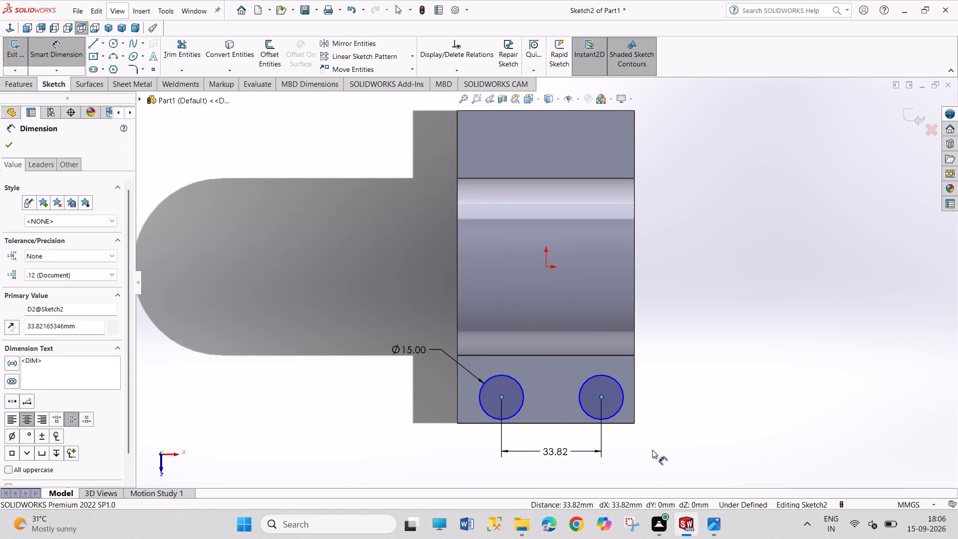
type("34")
key("Return")
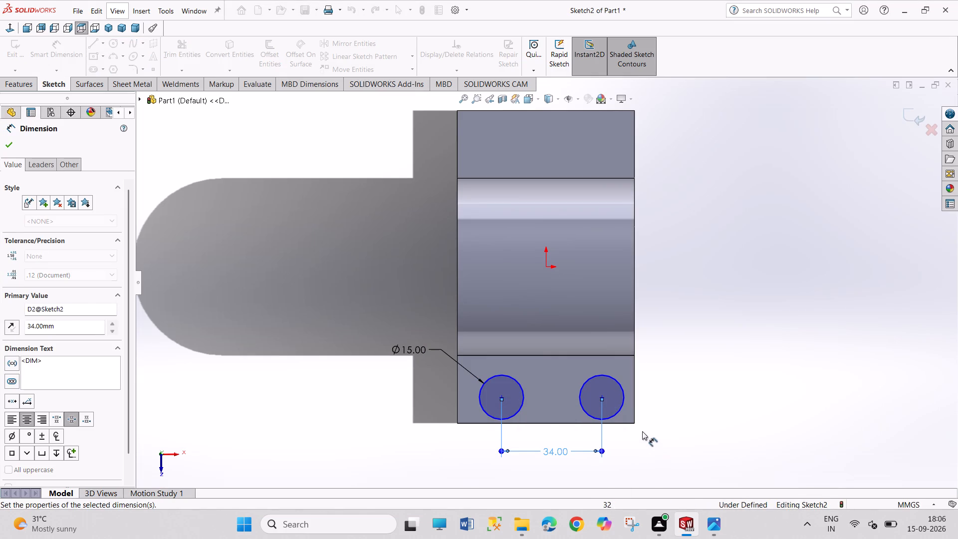
Dimension the horizontal distance from the left front circle's centre to the origin at 17 mm.
left_click(501, 397)
left_click(545, 265)
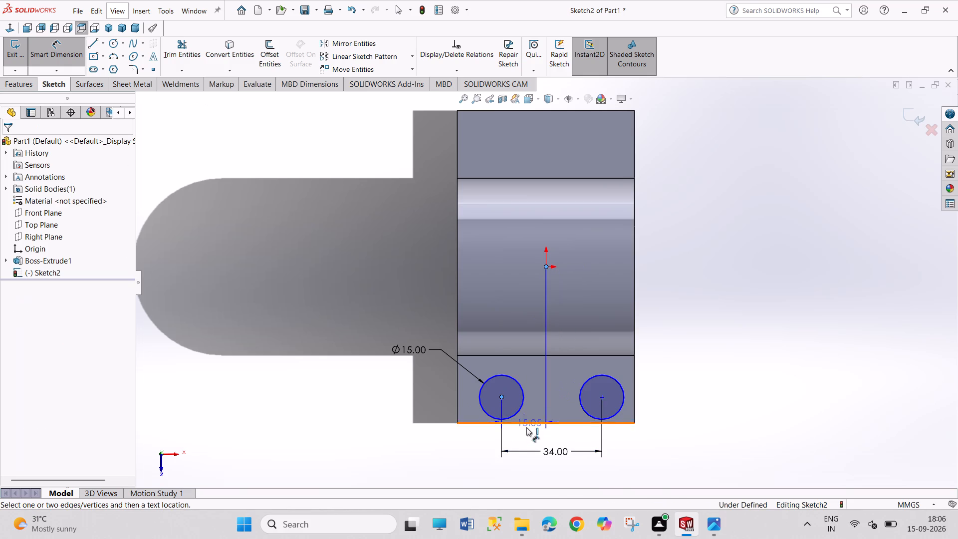
left_click(529, 435)
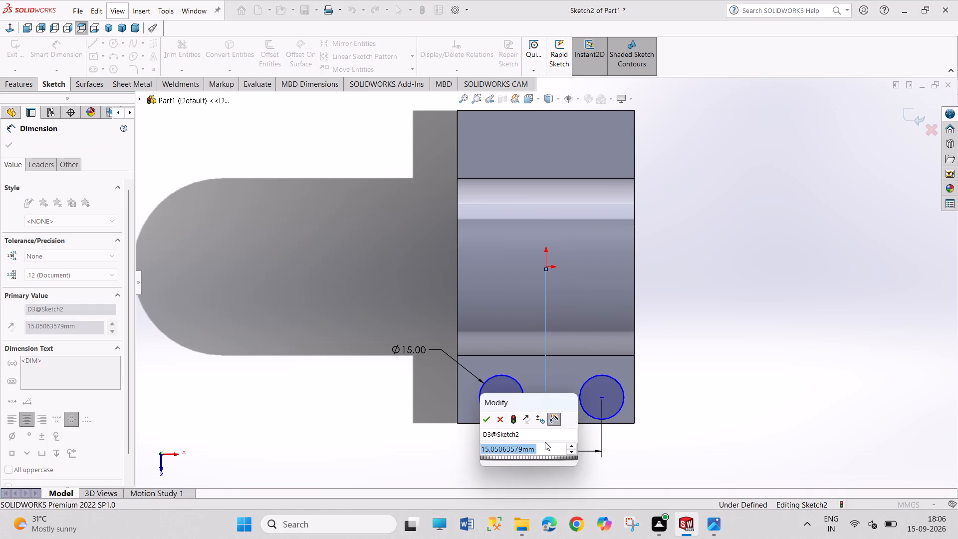
type("17")
key("Return")
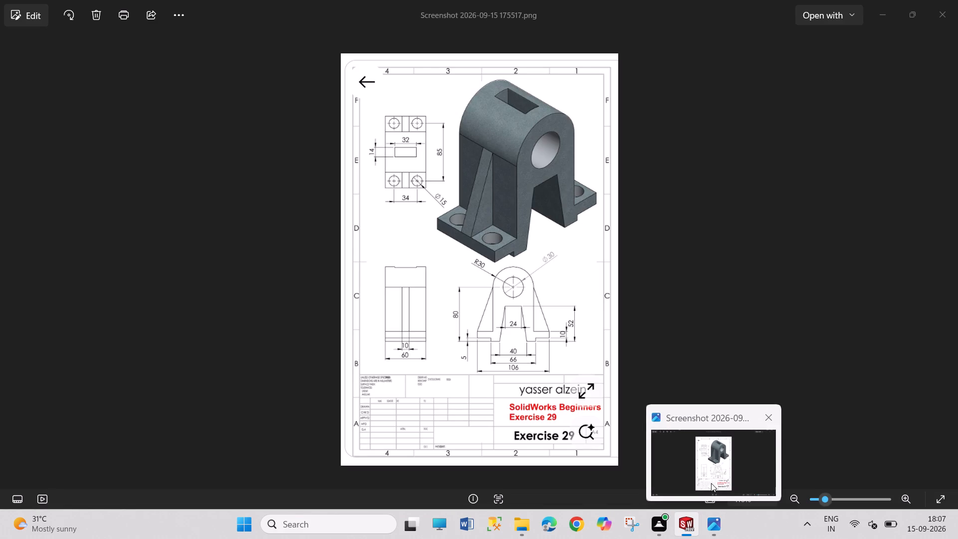
right_click(725, 339)
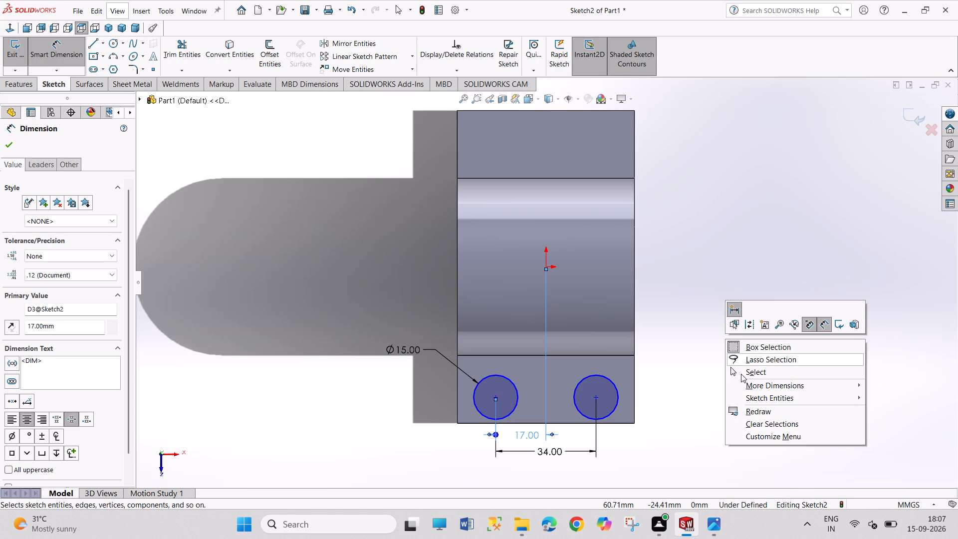
left_click(741, 374)
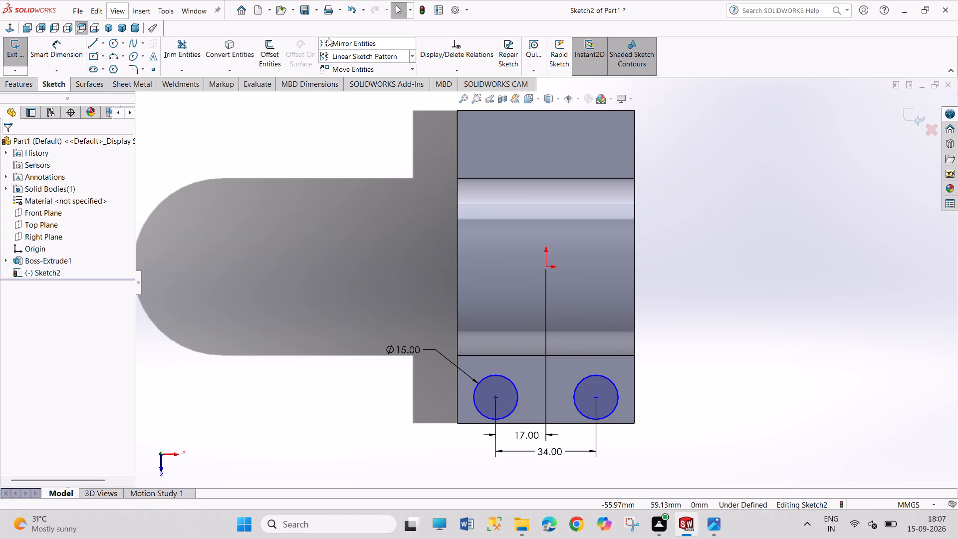
Sketch two circles about 12 and 13 mm in diameter on the rear foot, with centres level and about 32 mm apart.
left_click(111, 45)
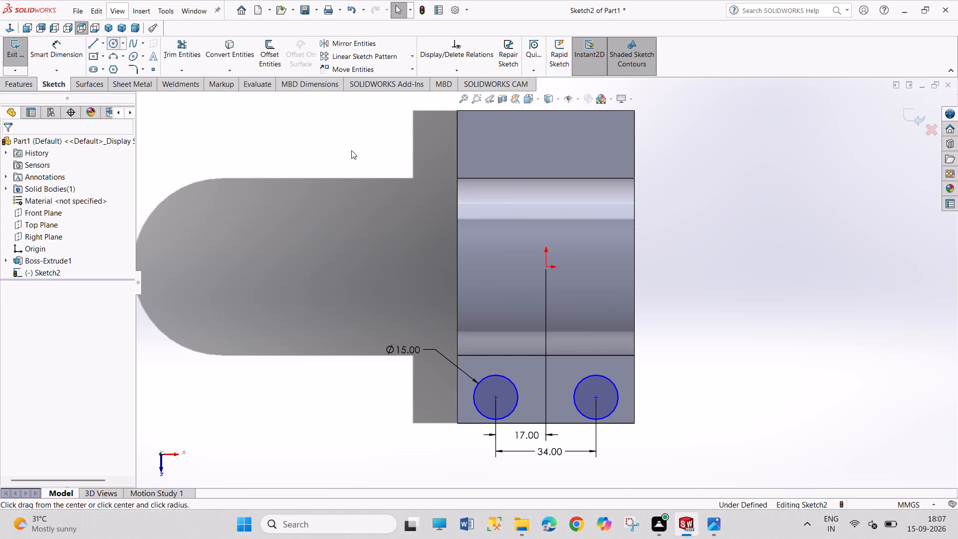
left_click(495, 138)
left_click(504, 153)
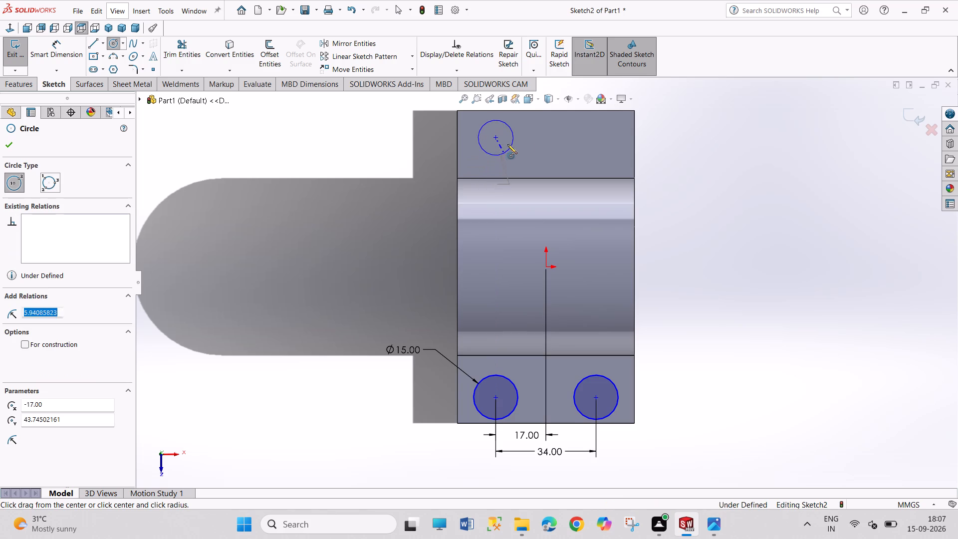
left_click(591, 136)
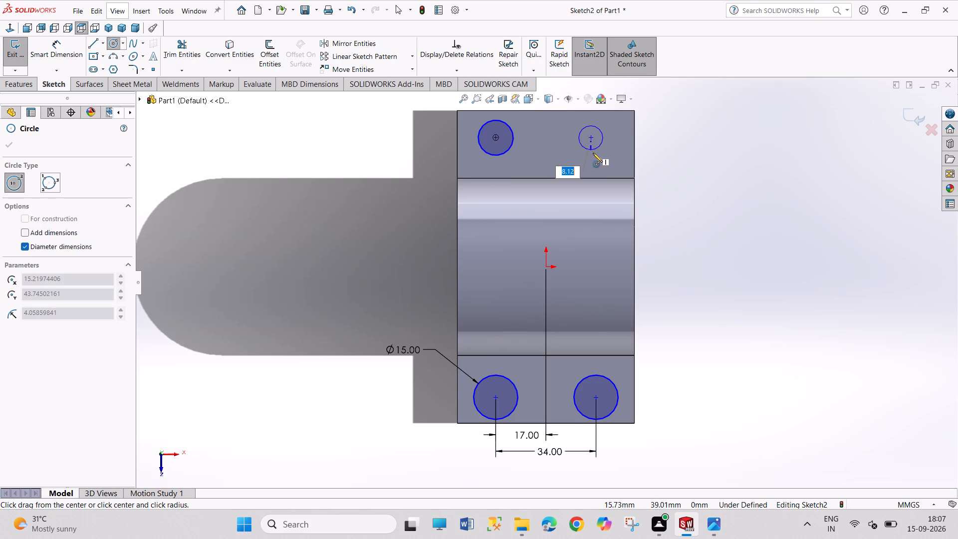
left_click(594, 157)
right_click(666, 168)
left_click(675, 170)
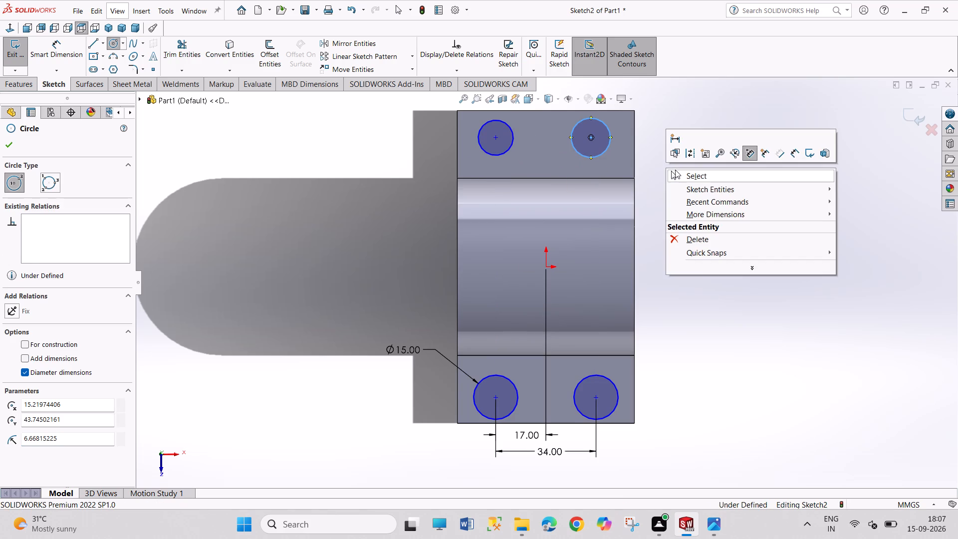
Make all four foot circles equal in size.
left_click(501, 149)
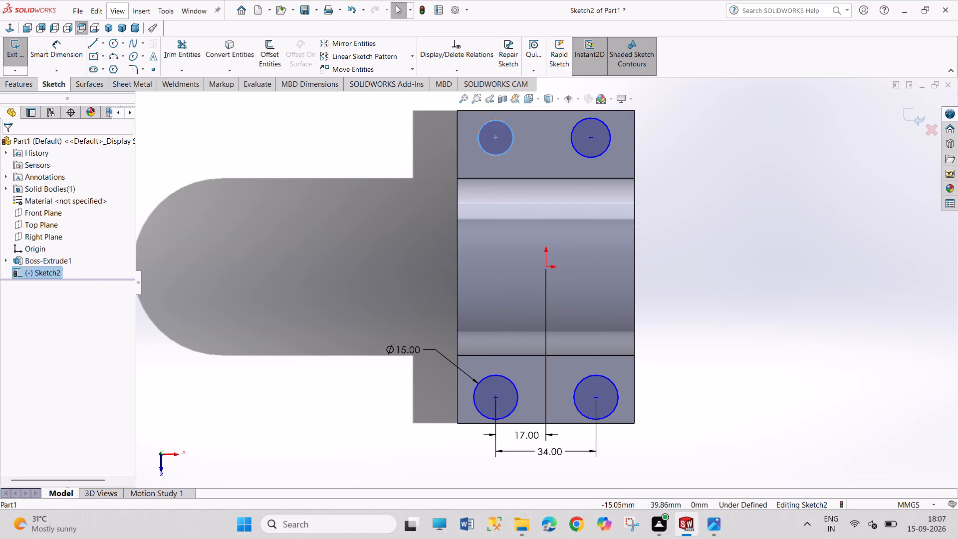
left_click(503, 377, "ctrl")
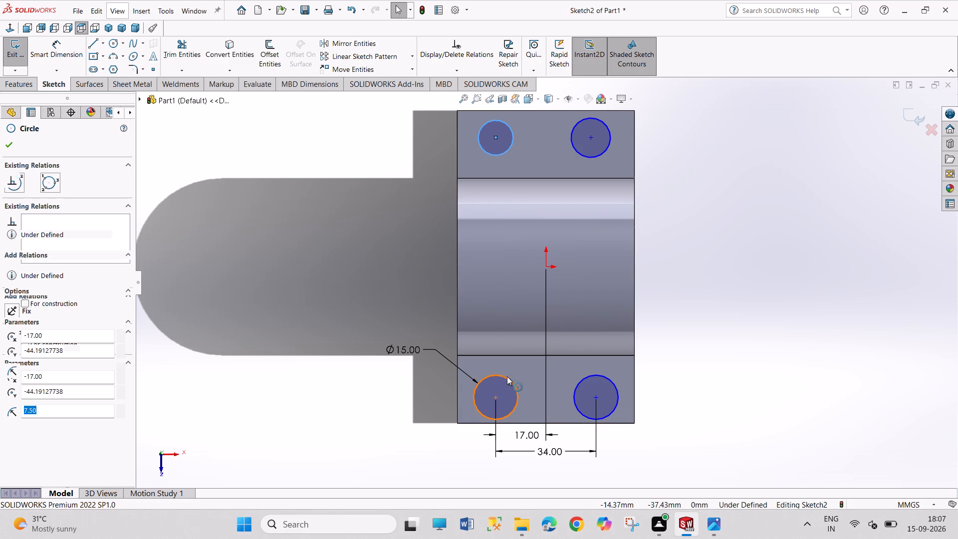
left_click(605, 154, "ctrl")
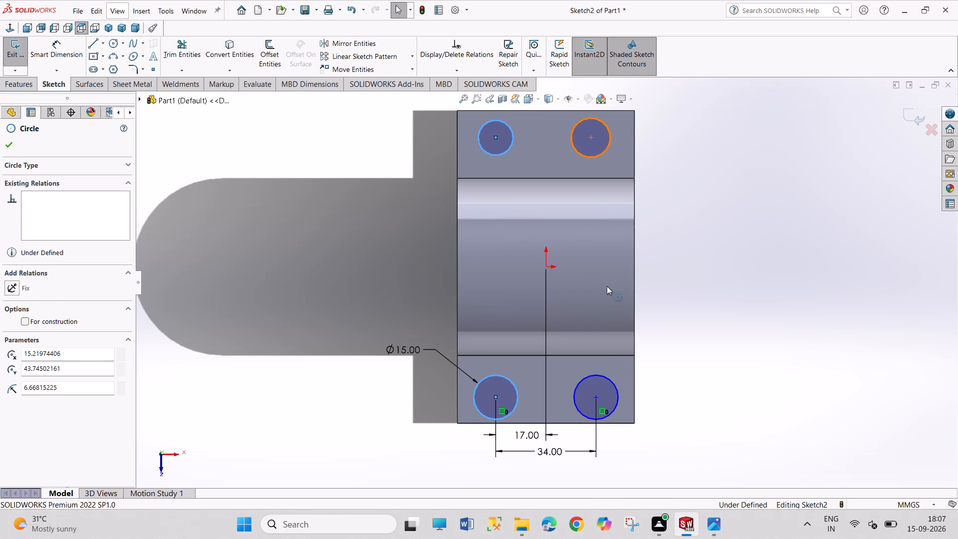
left_click(598, 378, "ctrl")
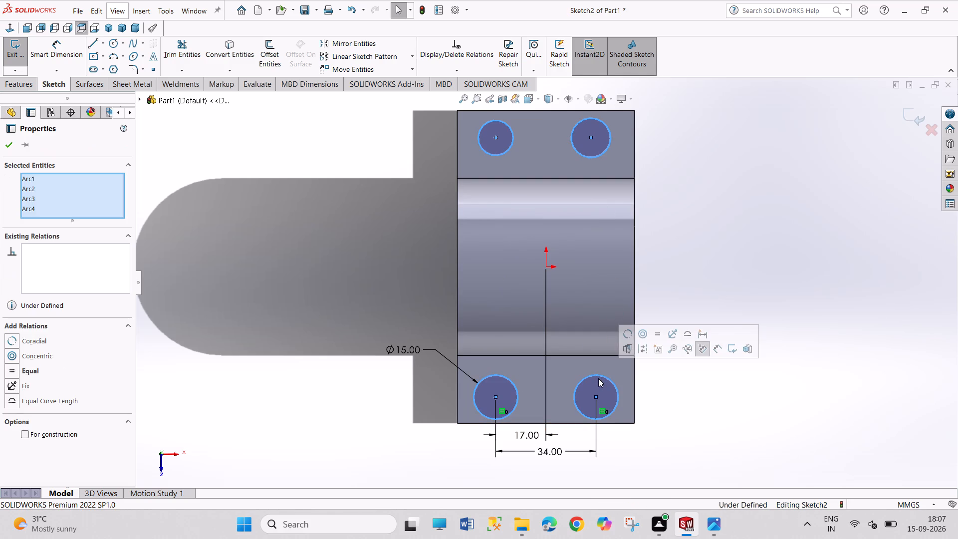
left_click(25, 371)
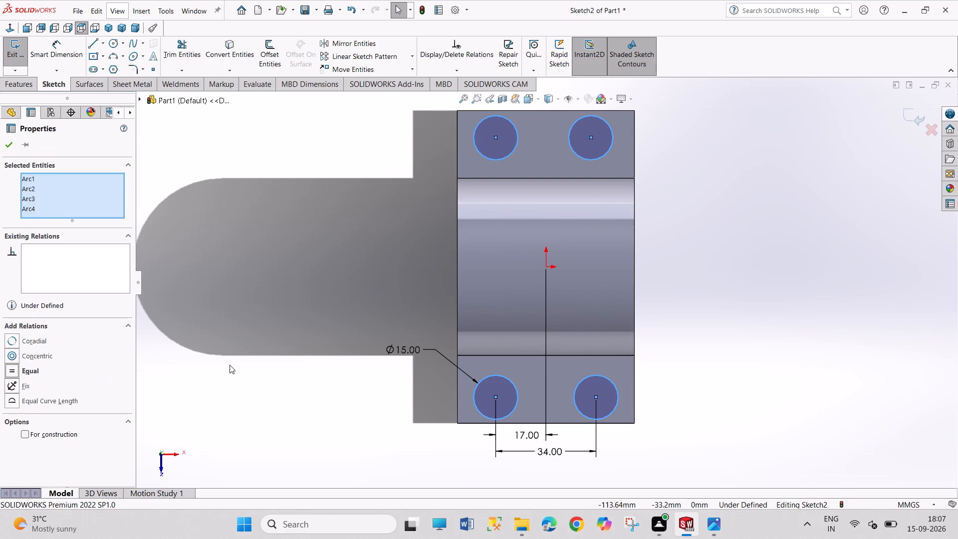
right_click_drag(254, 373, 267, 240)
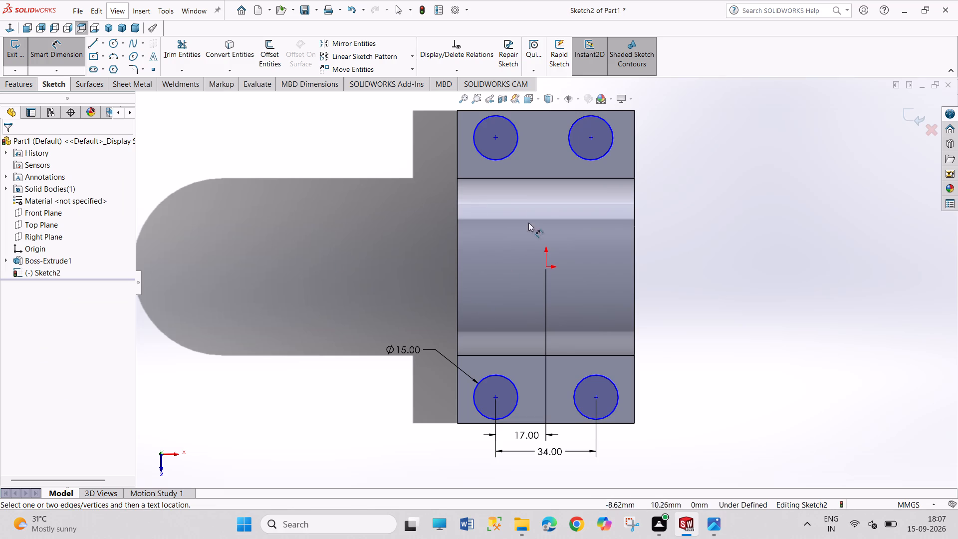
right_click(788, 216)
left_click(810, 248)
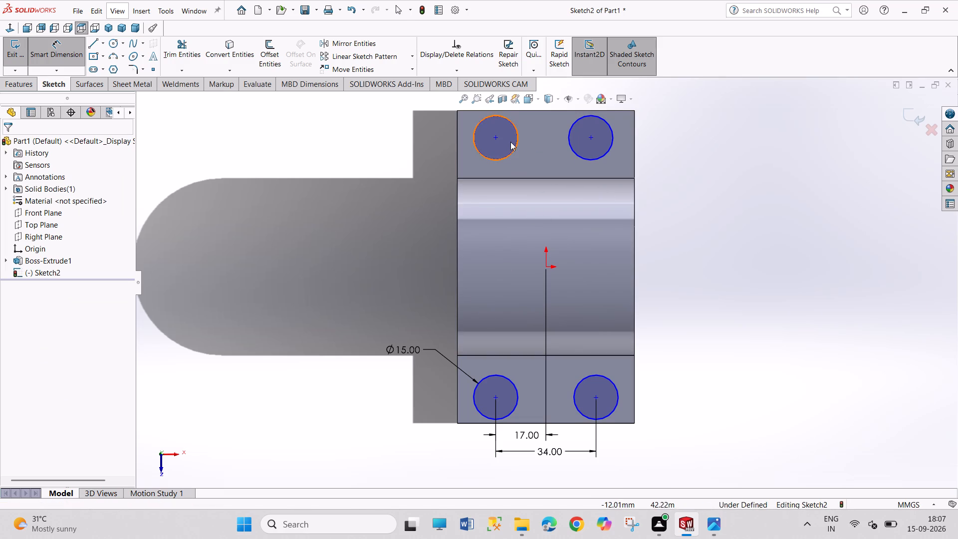
Add vertical relations between the centres of the front and rear circles in both the left and right pairs.
left_click(497, 137)
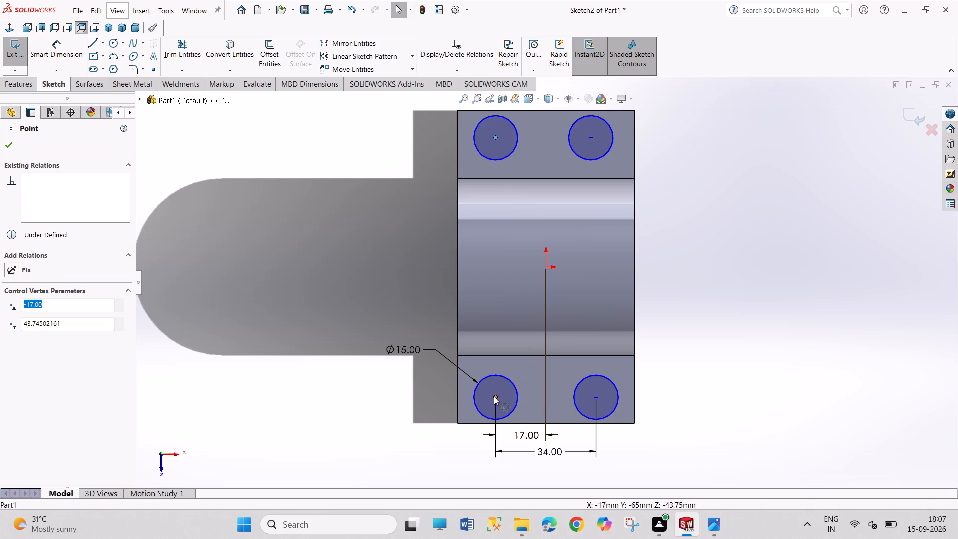
left_click(495, 397, "ctrl")
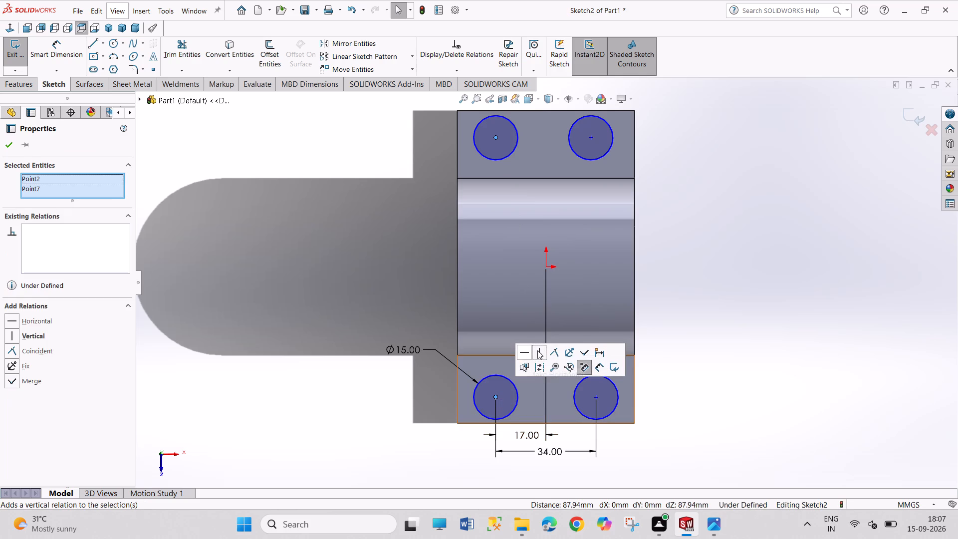
left_click(538, 350)
left_click_drag(678, 244, 718, 341)
left_click_drag(670, 235, 713, 339)
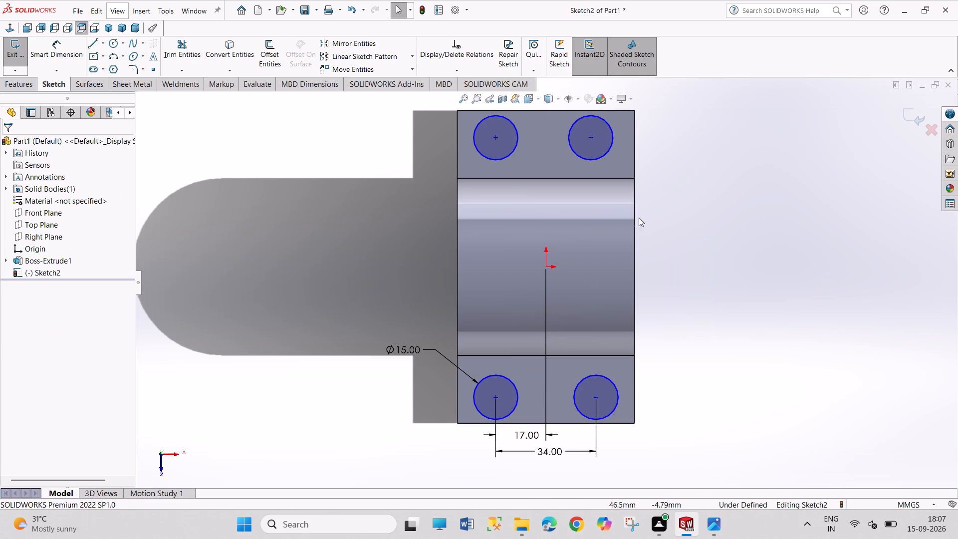
left_click(591, 137)
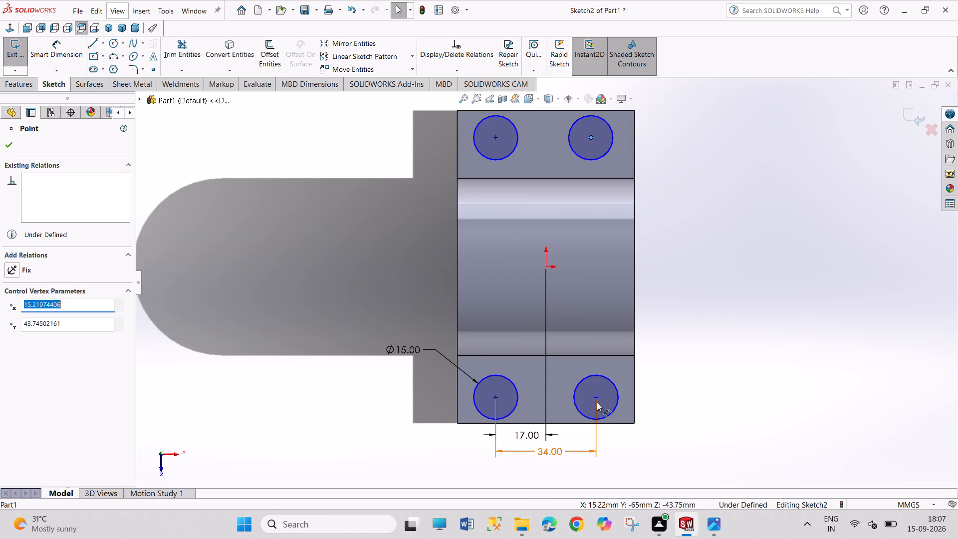
left_click(597, 398, "ctrl")
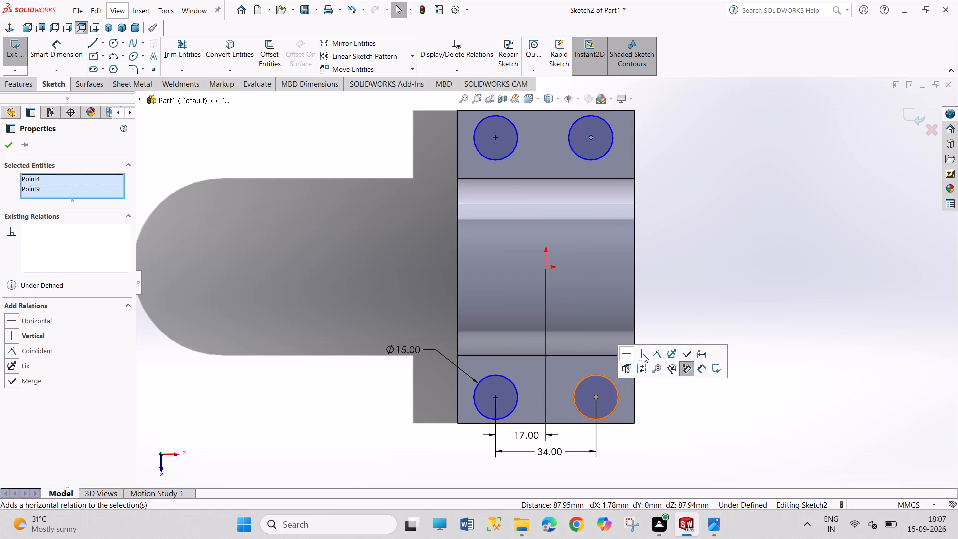
left_click(643, 354)
left_click_drag(705, 247, 726, 351)
Dimension the distance between the centres of the right-hand front and rear circles at 85 mm.
right_click_drag(713, 403, 698, 282)
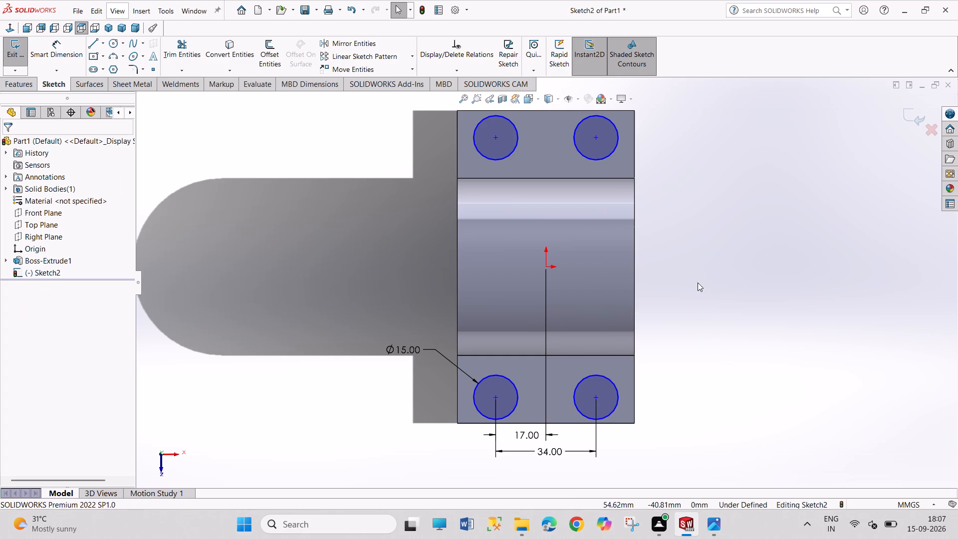
right_click_drag(698, 282, 698, 269)
left_click(596, 399)
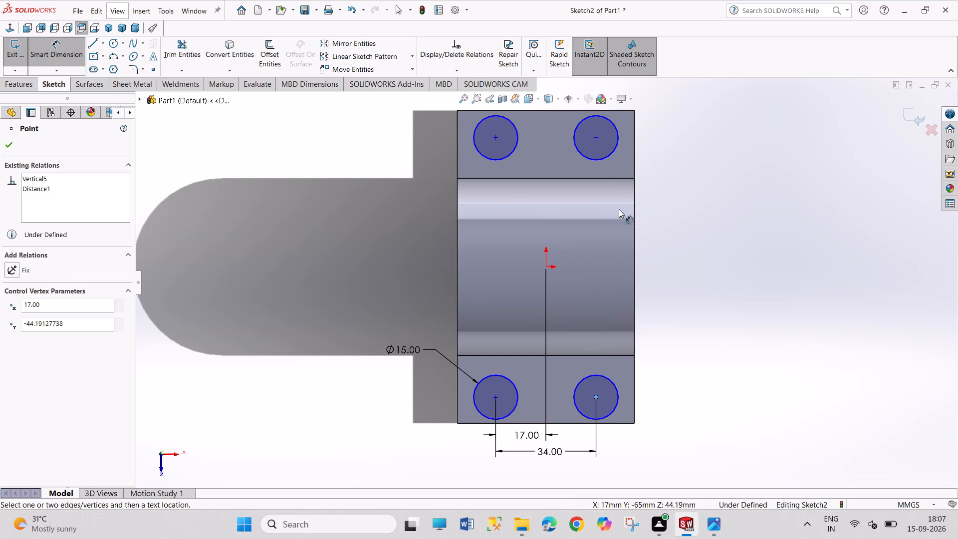
left_click(596, 136)
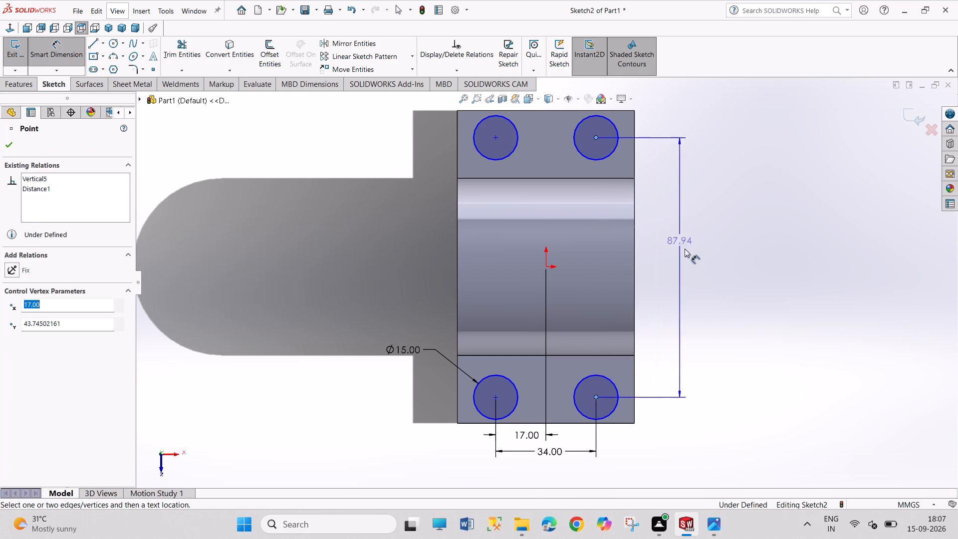
left_click(685, 250)
type("85")
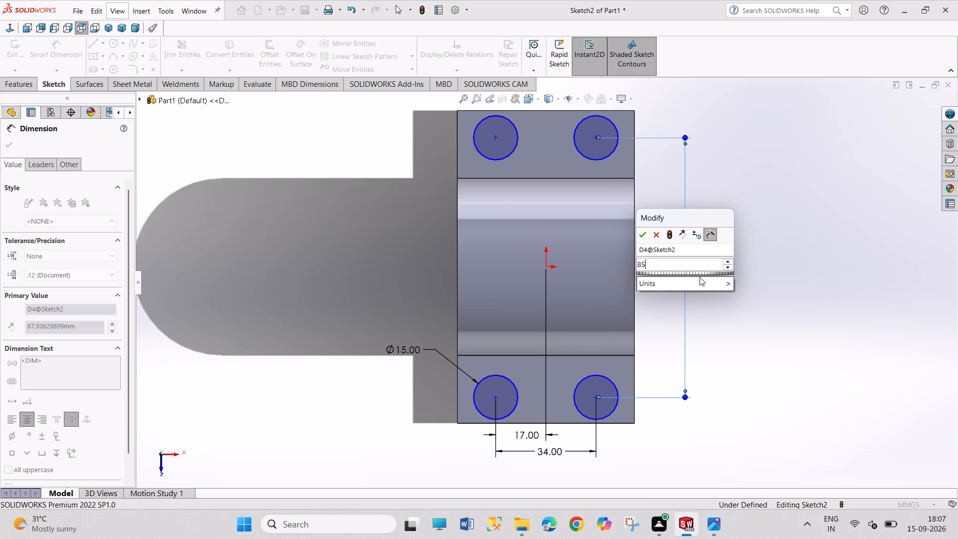
key("Return")
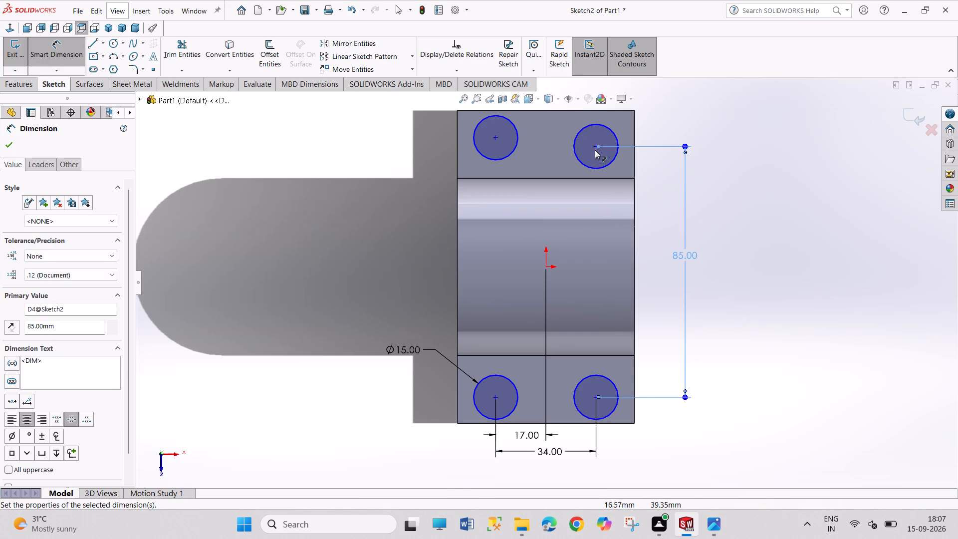
right_click(758, 205)
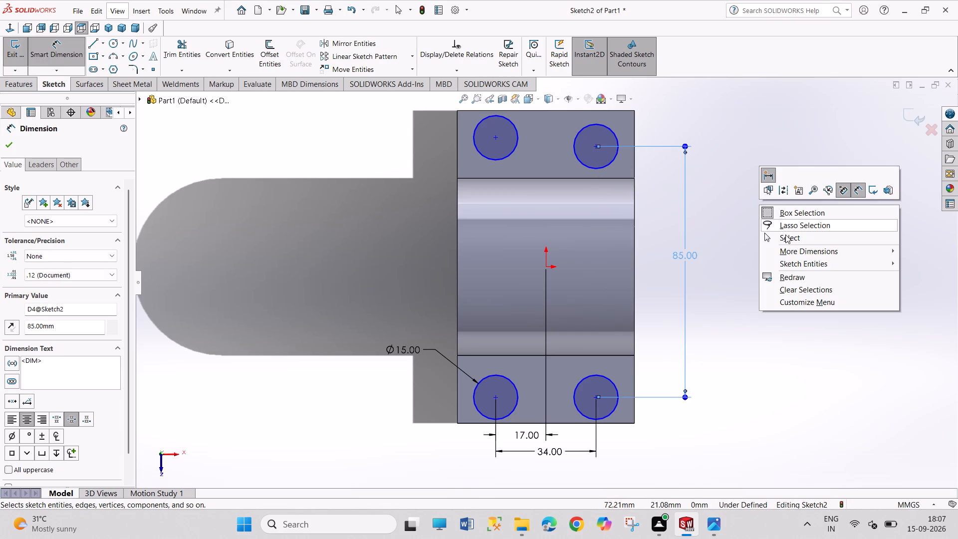
left_click(785, 235)
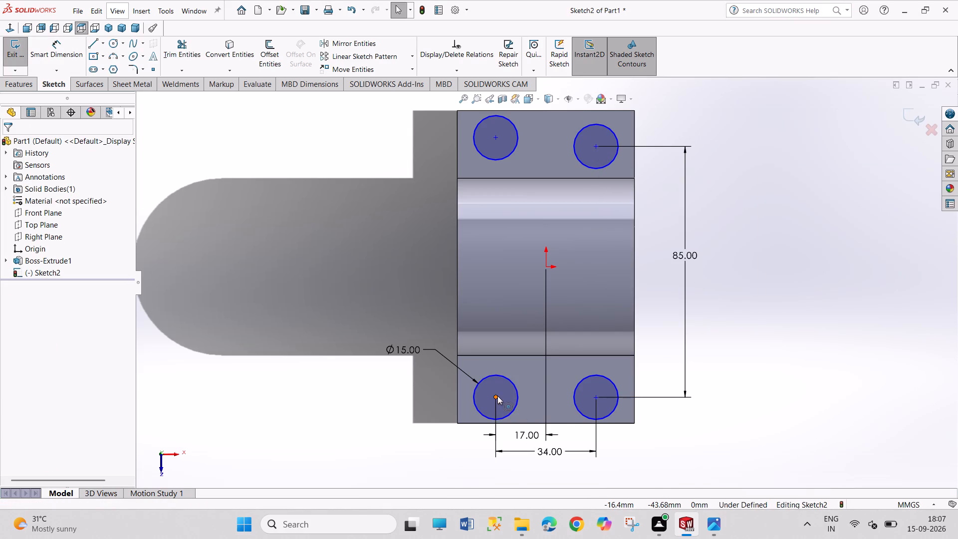
Add a horizontal relation between the centres of the two front foot circles.
left_click(497, 396)
left_click(596, 398, "ctrl")
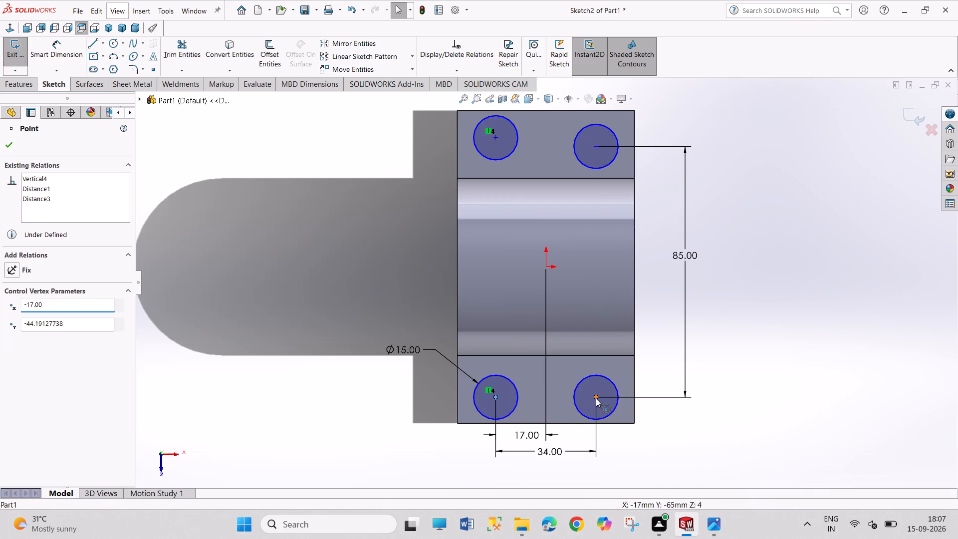
left_click(620, 354)
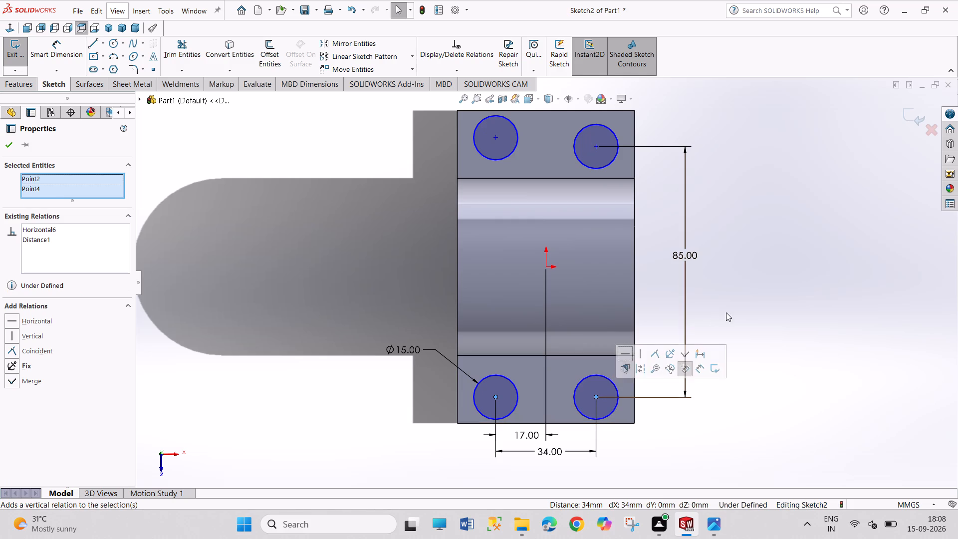
left_click_drag(742, 301, 772, 409)
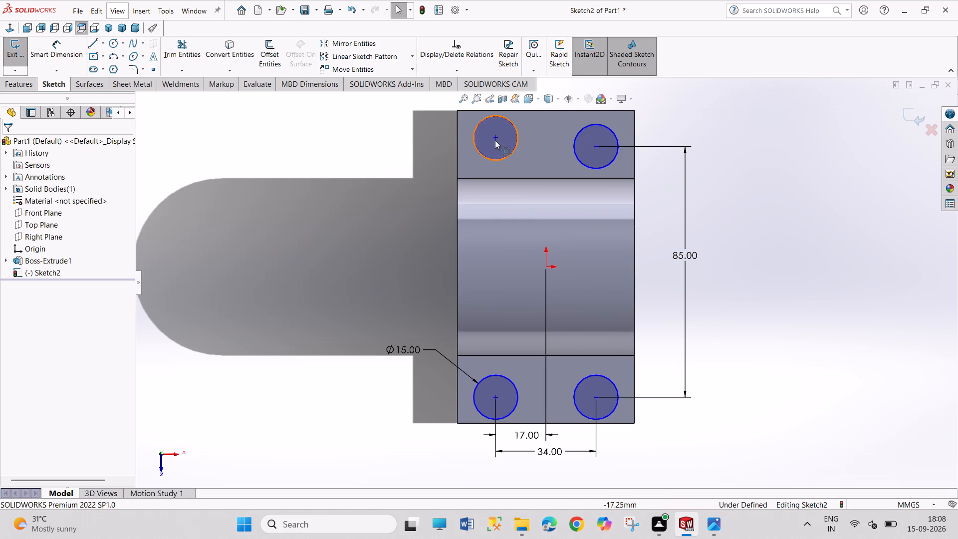
Add a horizontal relation between the centres of the two rear foot circles.
left_click(495, 140)
left_click(597, 149, "ctrl")
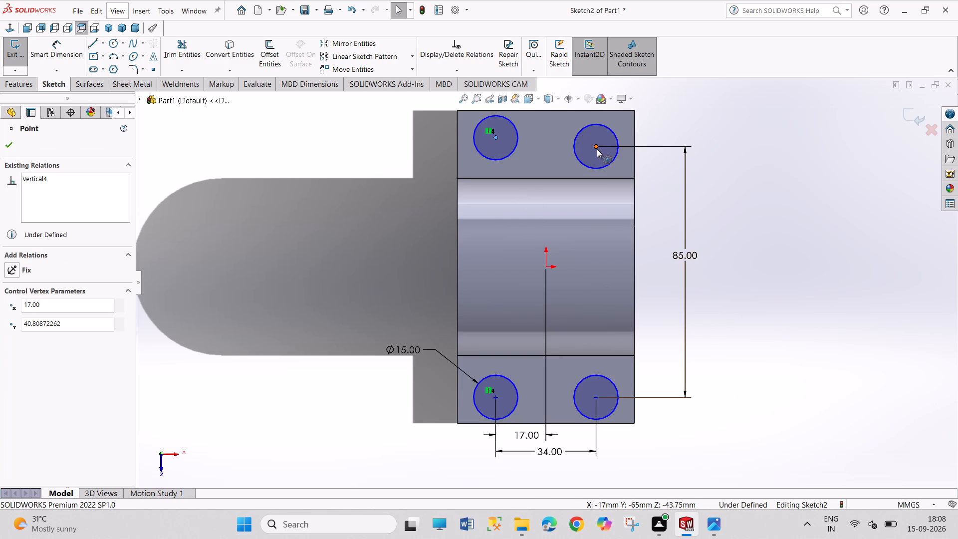
left_click(629, 101)
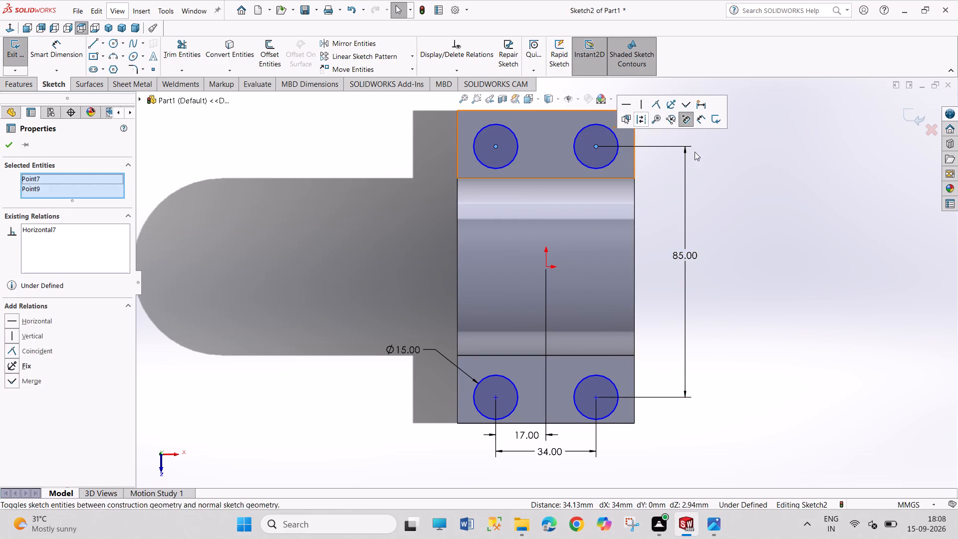
left_click_drag(717, 183, 749, 292)
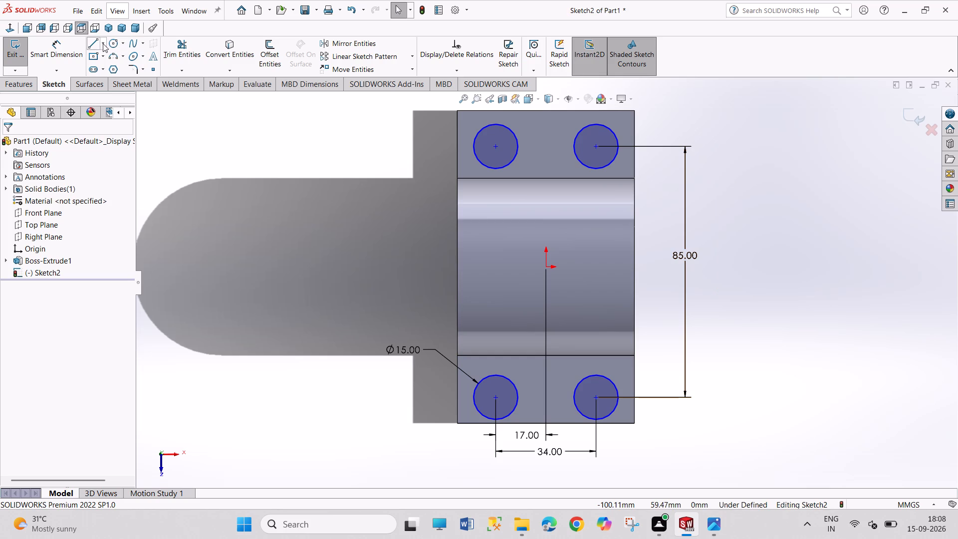
Sketch a horizontal centreline about 37 mm long from the origin, extending past the bracket's right-hand edge.
left_click(103, 43)
left_click(115, 73)
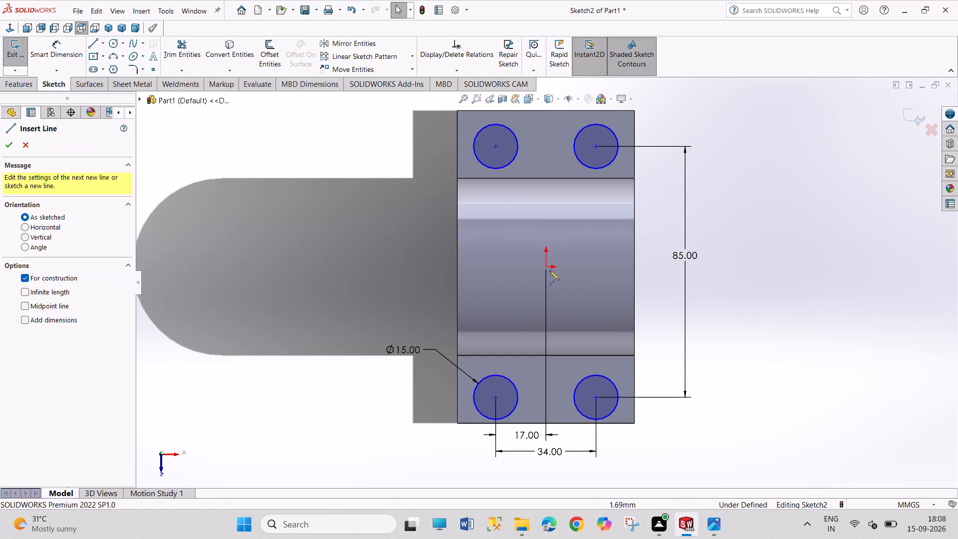
left_click(546, 267)
left_click(654, 269)
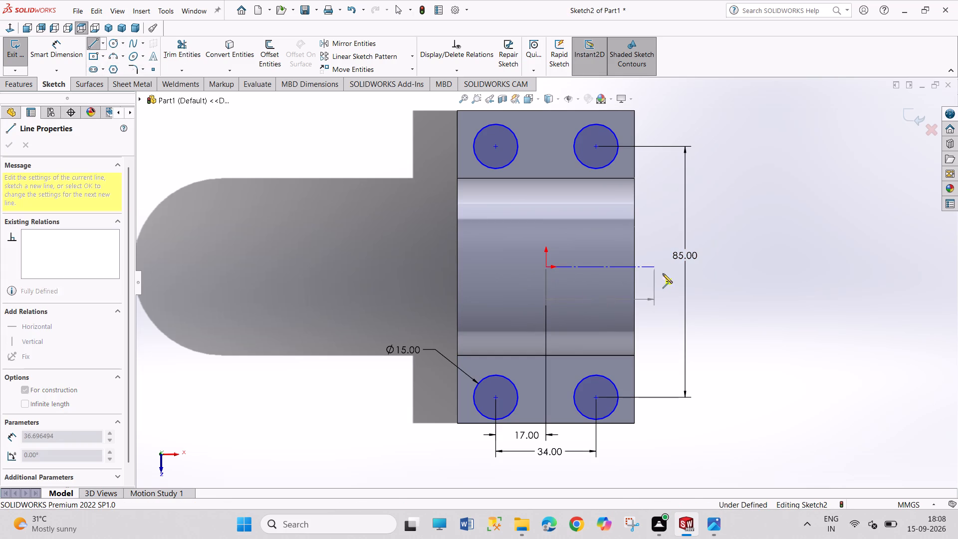
right_click(769, 280)
left_click(795, 291)
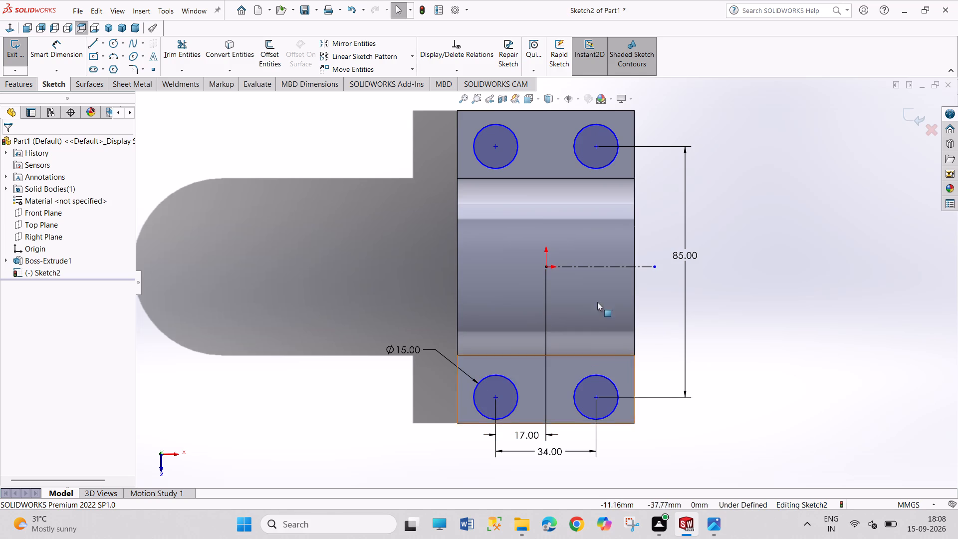
Make the centres of the right-hand front and rear circles symmetric about the centreline, and exit the sketch.
left_click(598, 146)
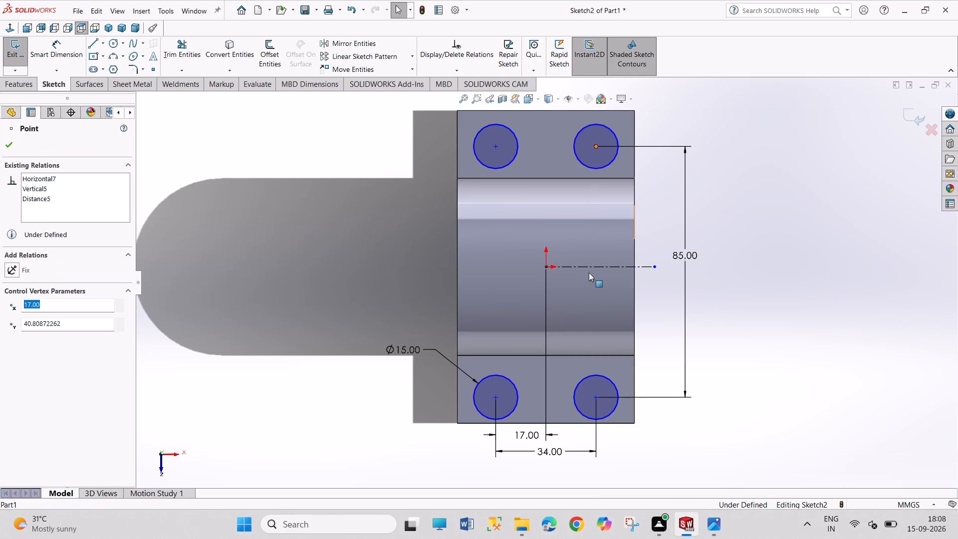
left_click(597, 399, "ctrl")
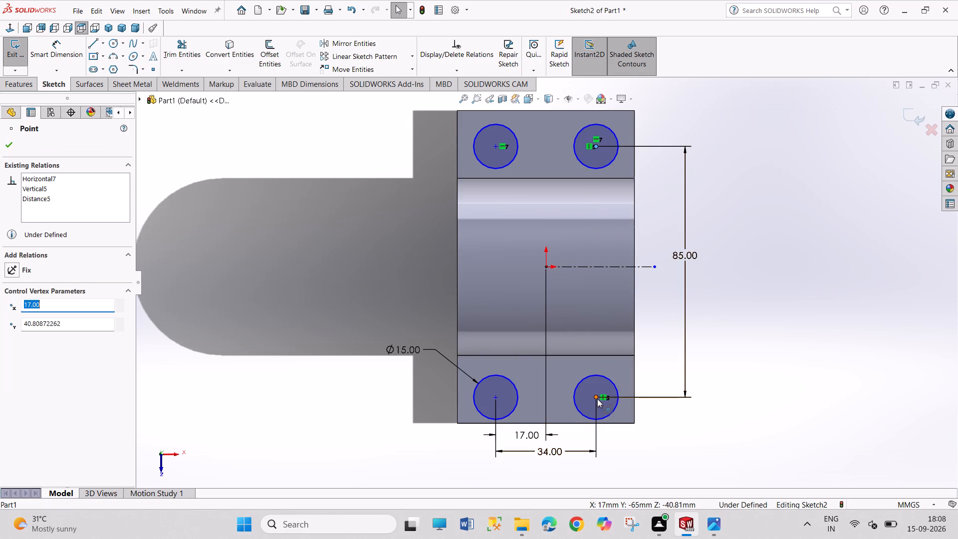
left_click(647, 269, "ctrl")
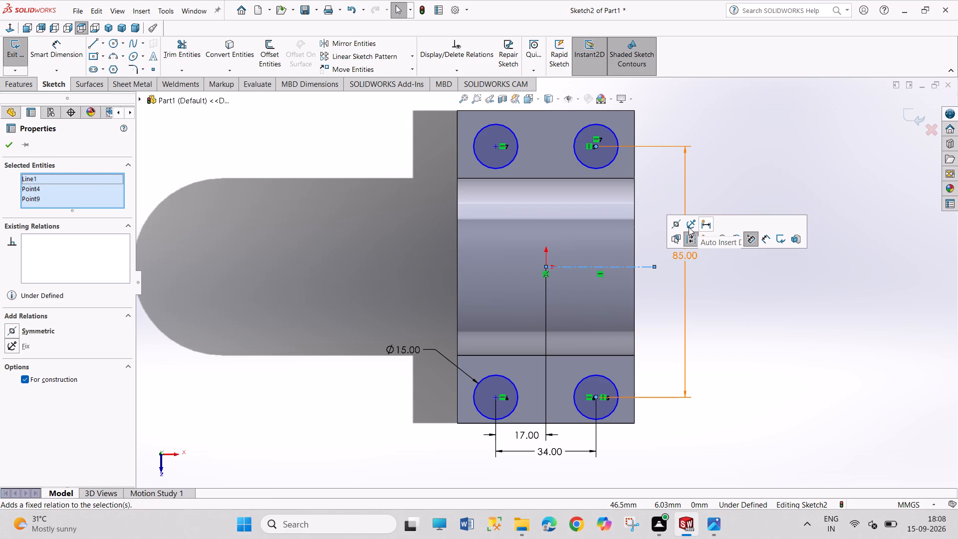
left_click(674, 225)
left_click_drag(773, 313, 804, 400)
left_click_drag(774, 343, 801, 387)
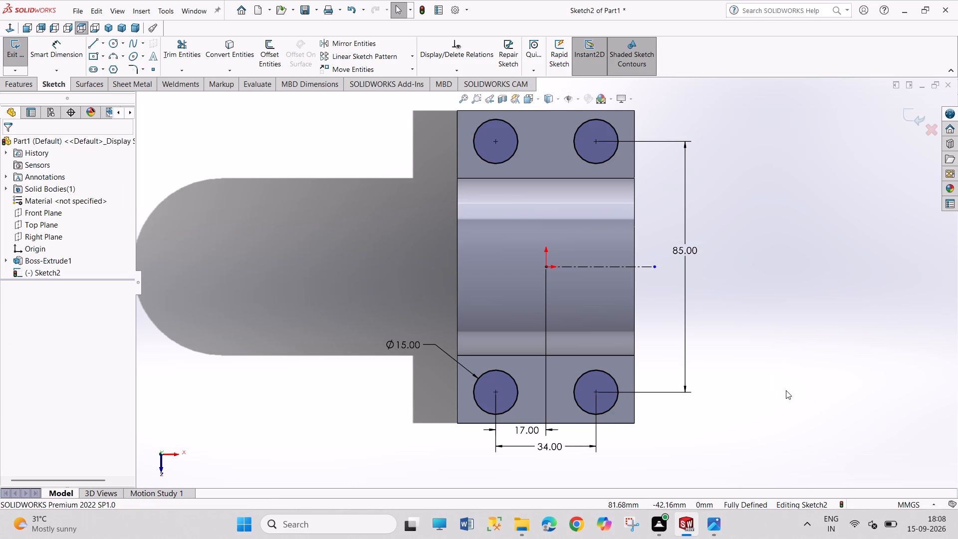
left_click(785, 444)
left_click_drag(764, 370, 778, 426)
left_click_drag(758, 375, 772, 421)
left_click(17, 54)
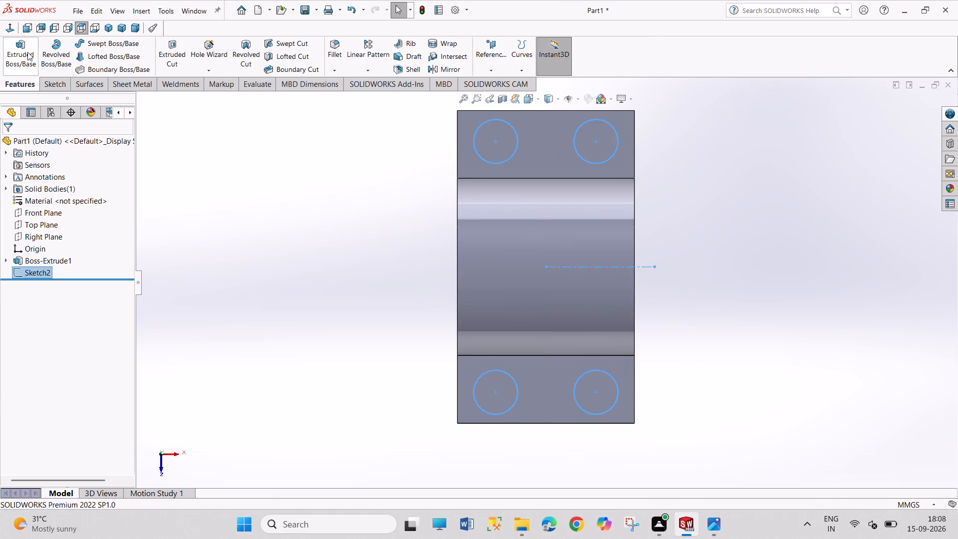
Cut the four 15 mm circles through the feet with a Mid Plane Extruded Cut of 40 mm depth.
left_click(175, 58)
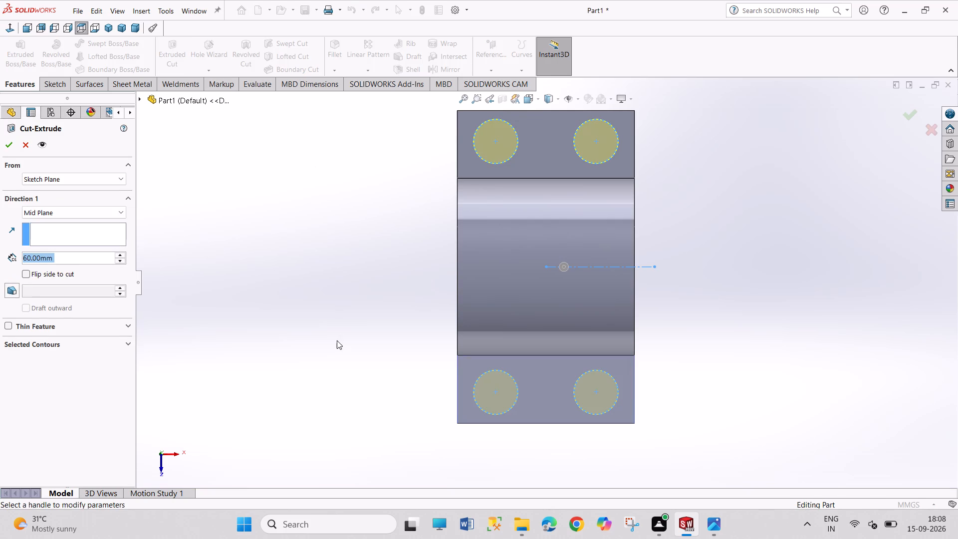
scroll(370, 321, "down", 2)
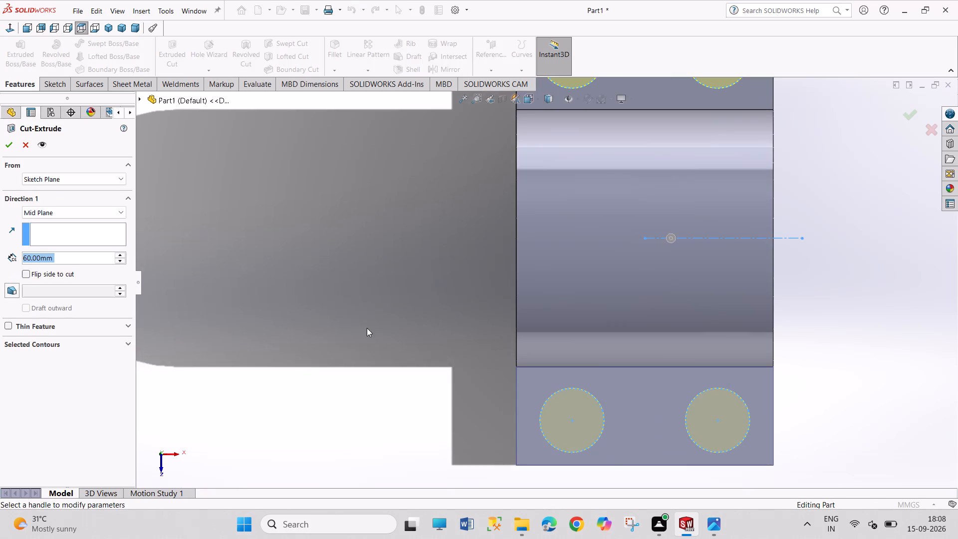
scroll(367, 328, "up", 4)
middle_click_drag(369, 334, 334, 187)
scroll(334, 187, "up", 1)
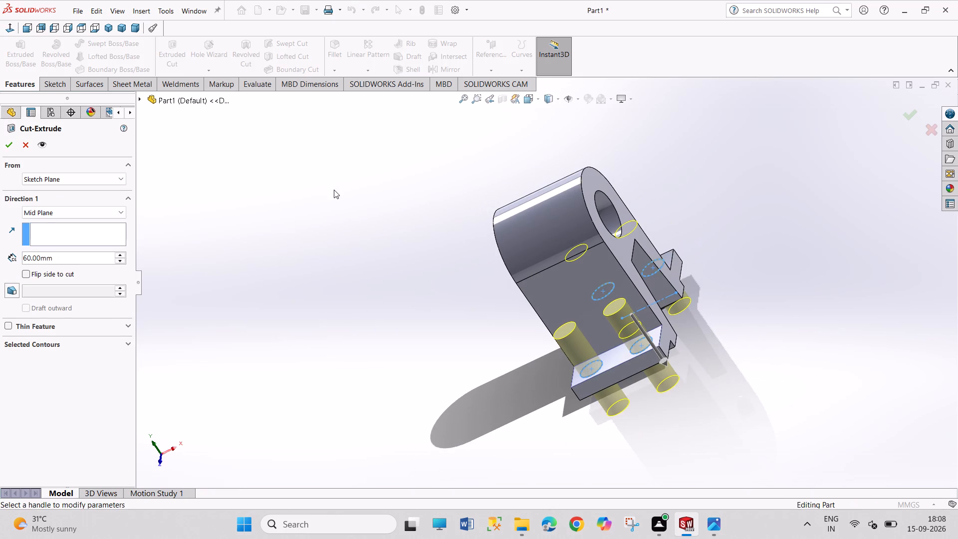
double_click(119, 263)
left_click(119, 263)
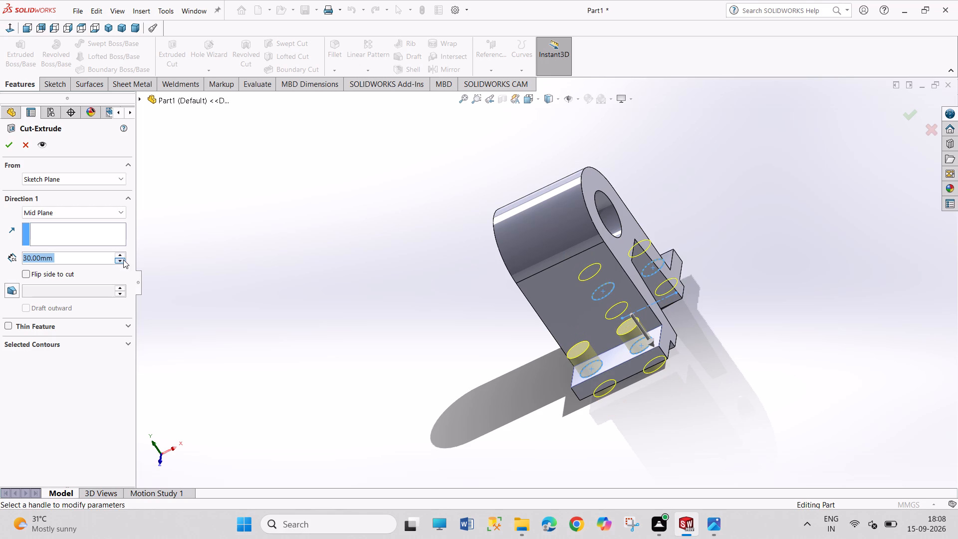
left_click(123, 256)
left_click(8, 141)
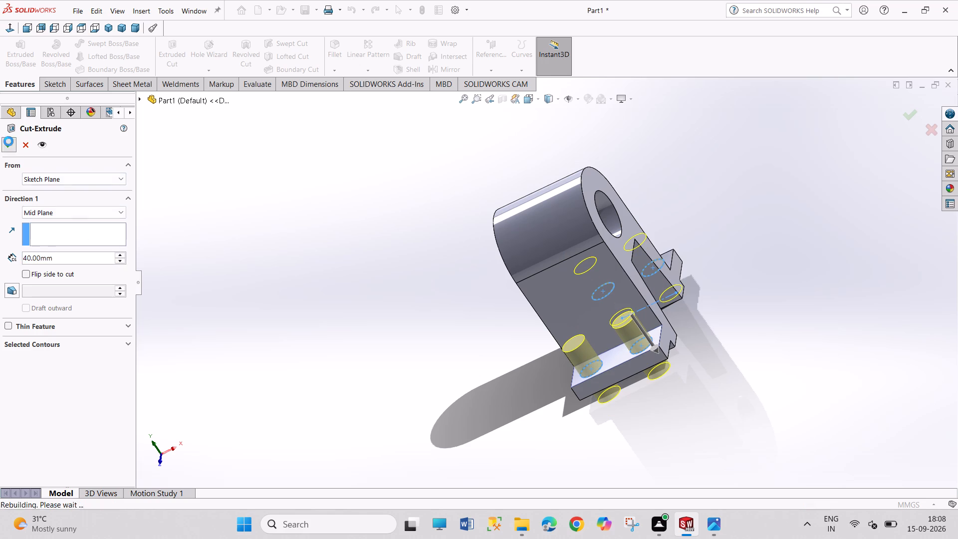
left_click_drag(198, 241, 356, 357)
left_click_drag(285, 288, 328, 324)
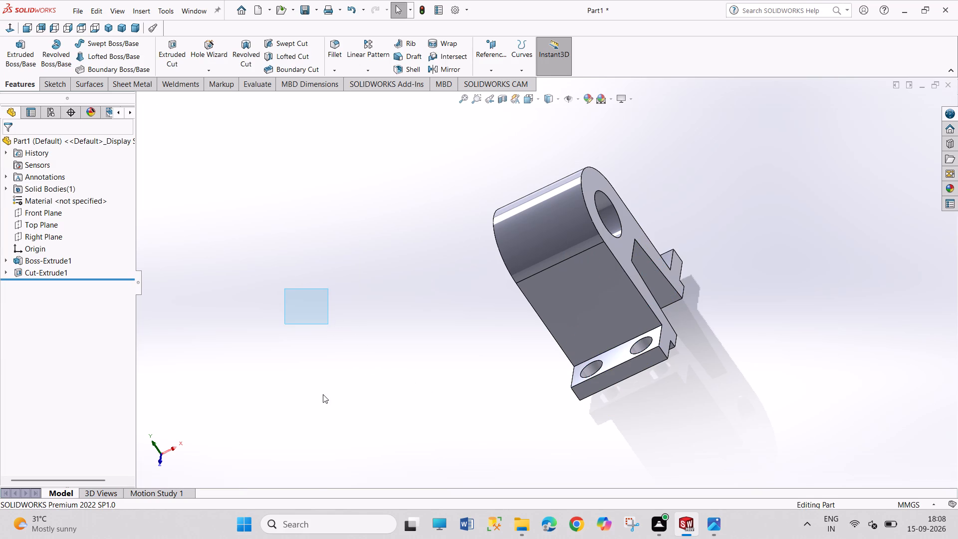
scroll(647, 406, "down", 3)
scroll(693, 381, "up", 3)
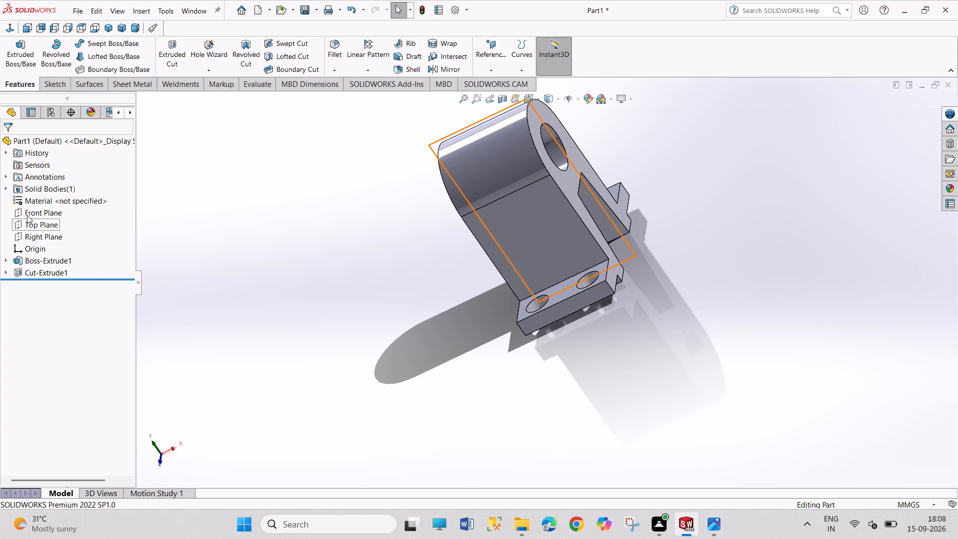
On the Right Plane, sketch a sloped line from the front foot's outer top corner to the lower end of the rounded top's arc.
left_click(35, 238)
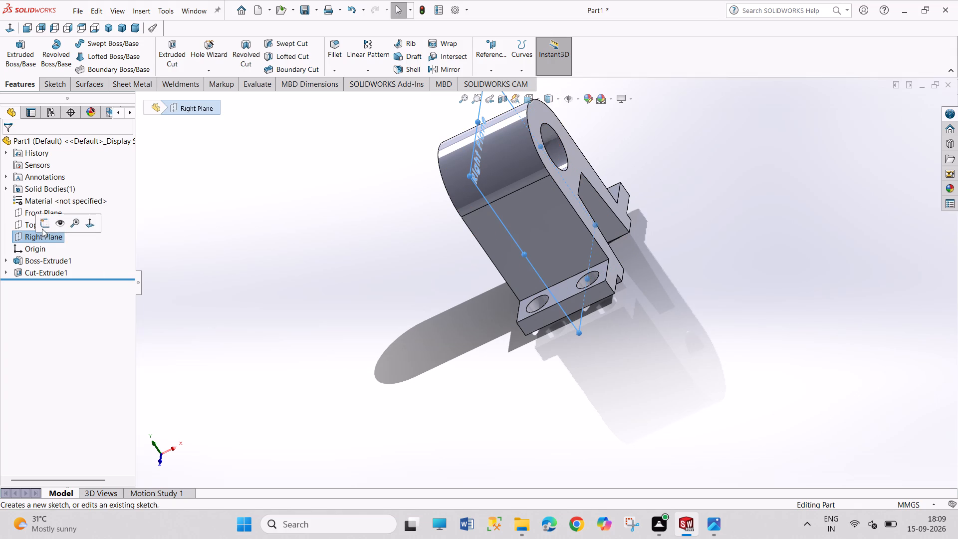
left_click(44, 225)
left_click_drag(818, 337, 852, 390)
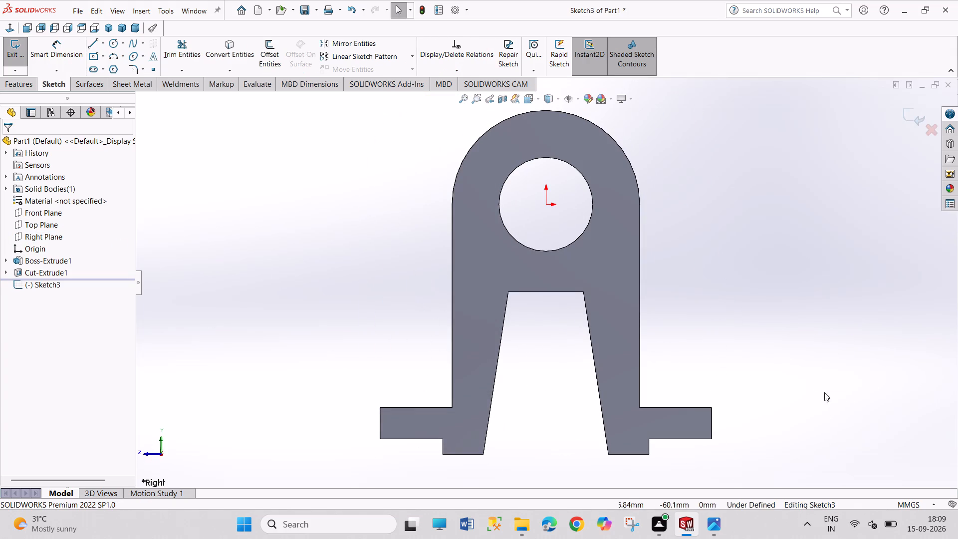
left_click(95, 41)
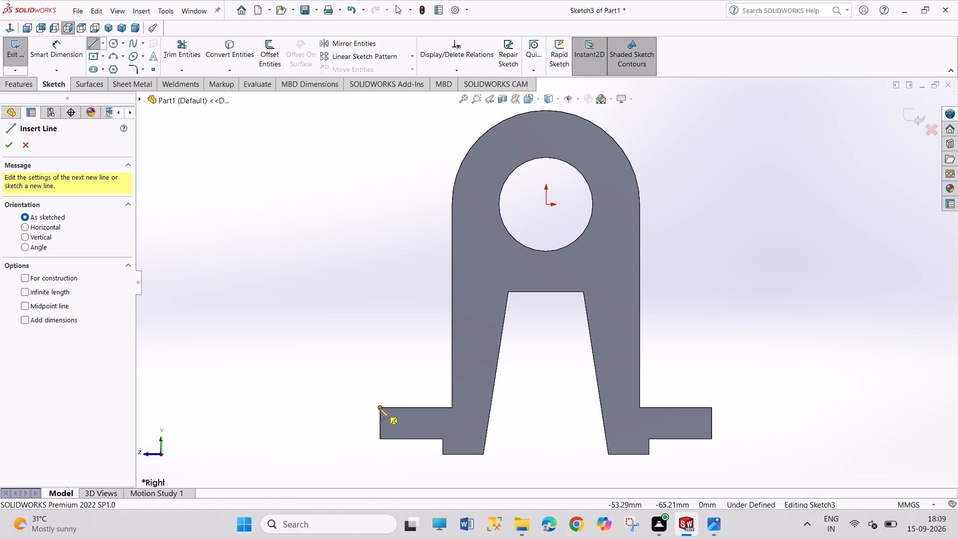
left_click(379, 408)
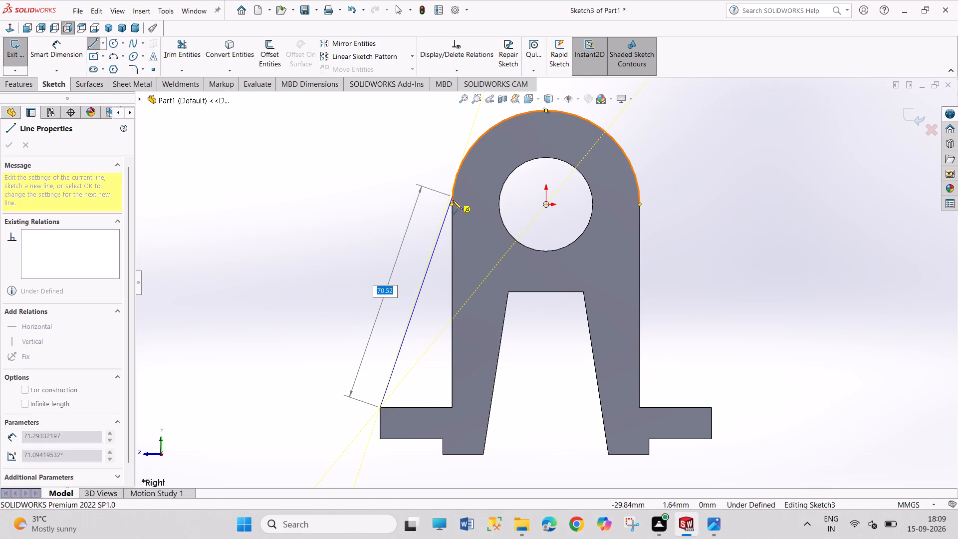
left_click(453, 204)
right_click(334, 203)
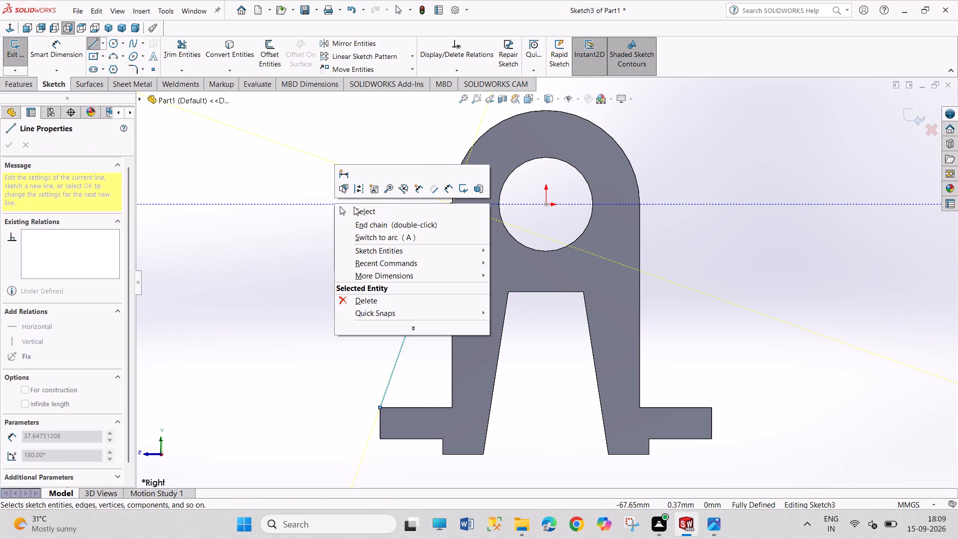
left_click(368, 211)
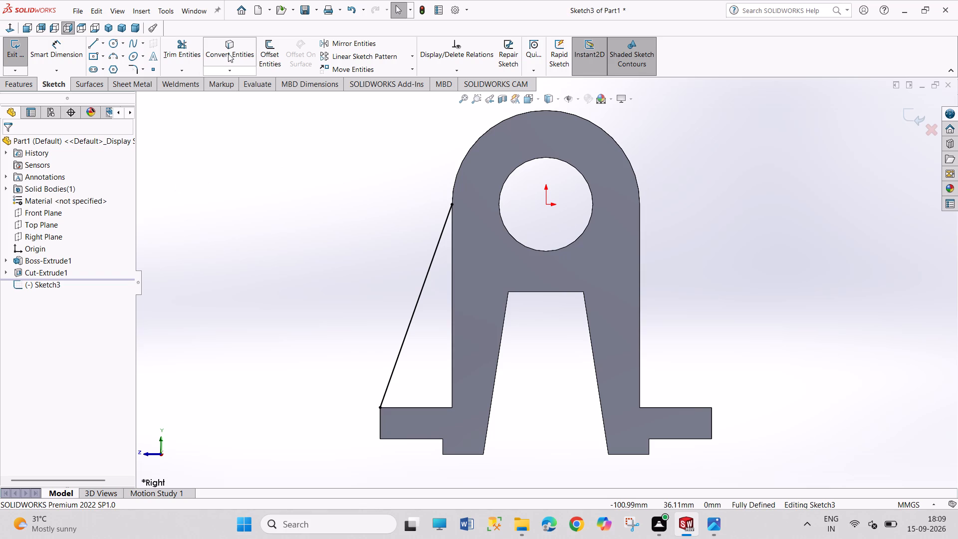
left_click(16, 48)
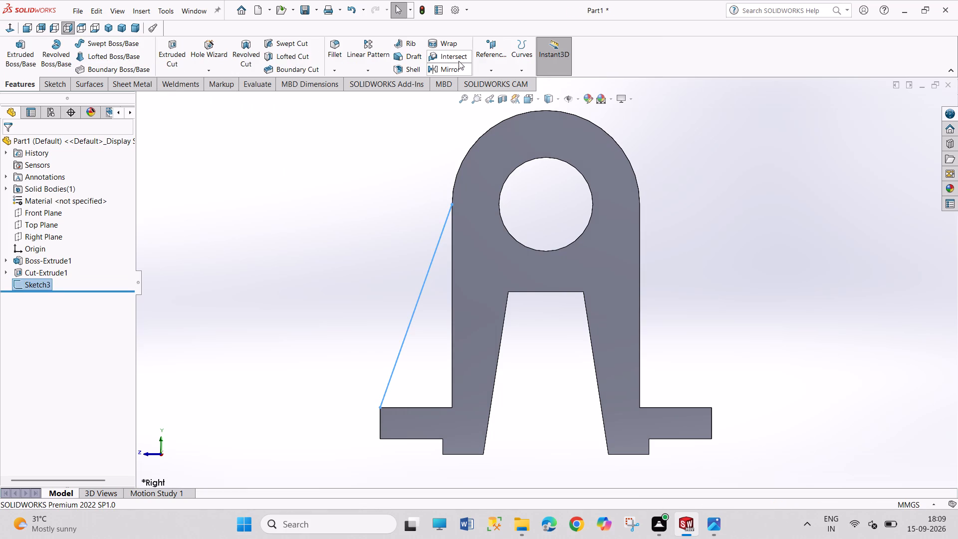
Create a 10 mm thick rib from the sloped line, thickened on both sides and filled towards the upright.
left_click(411, 48)
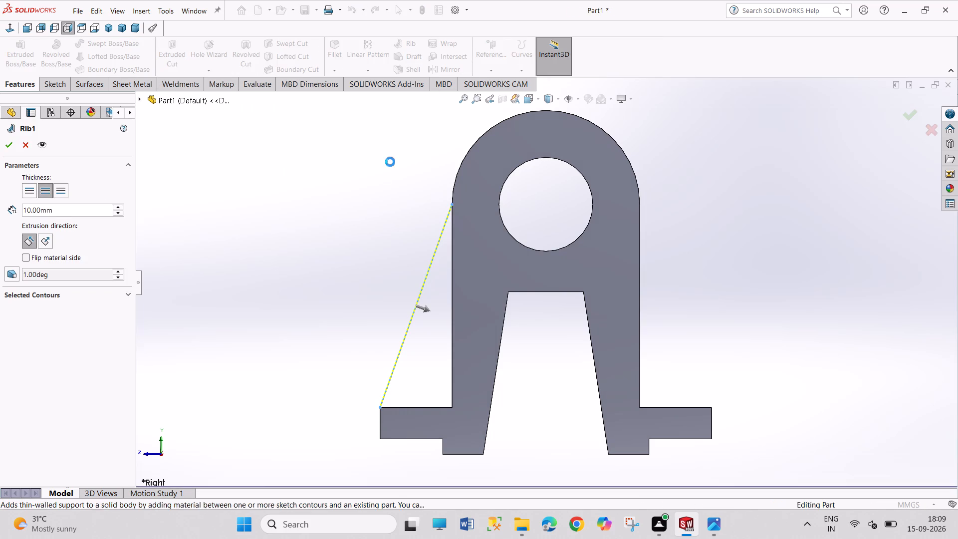
middle_click_drag(332, 276, 379, 294)
scroll(352, 284, "up", 1)
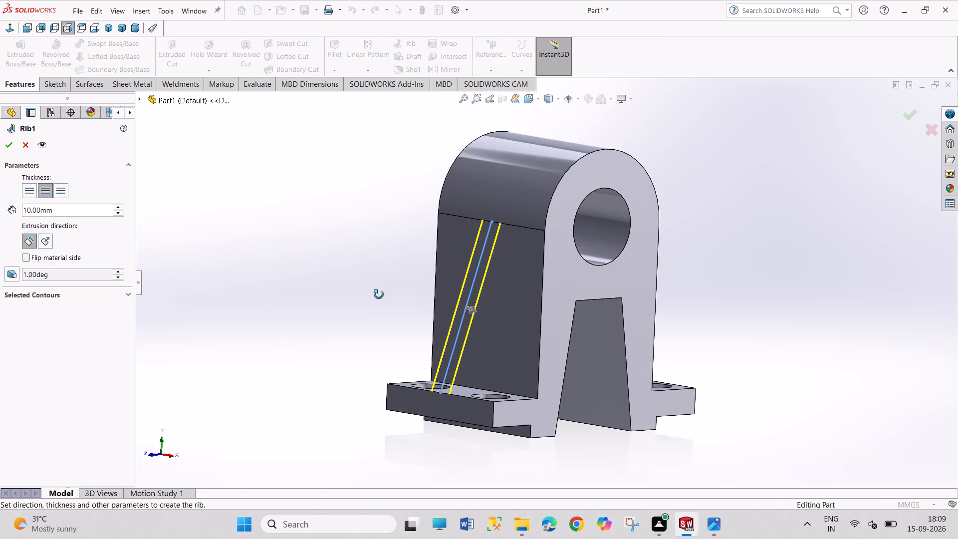
middle_click_drag(379, 294, 377, 295)
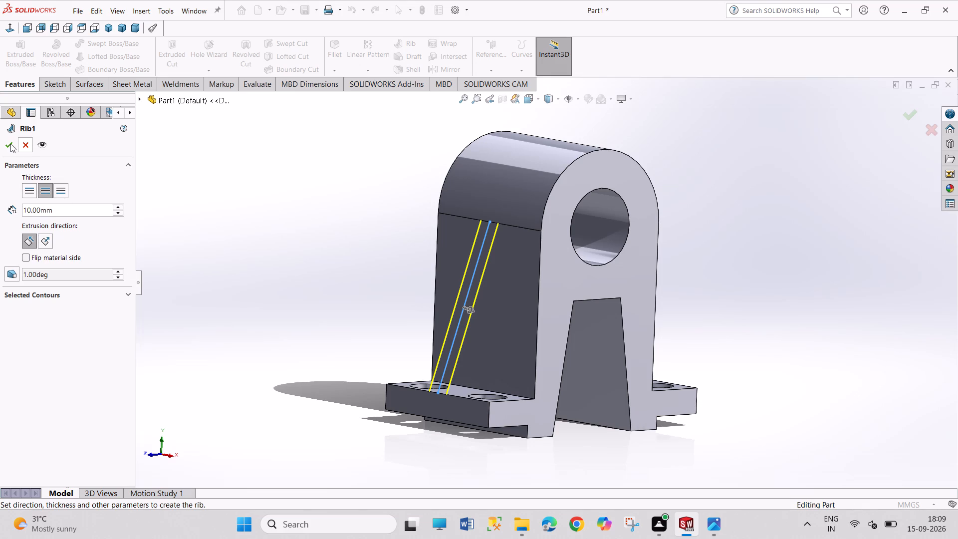
left_click(8, 142)
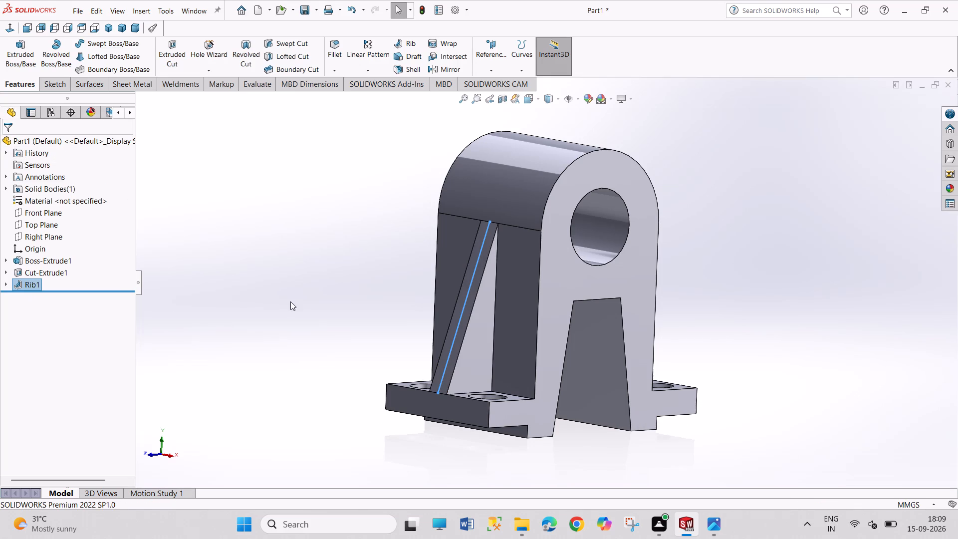
left_click_drag(291, 301, 333, 378)
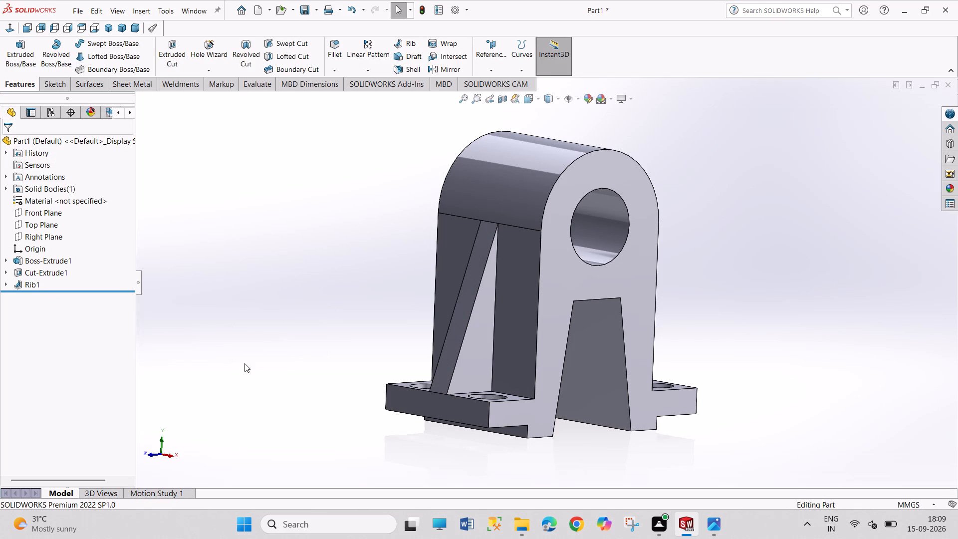
On the Right Plane, sketch a sloped line from the rear foot's outer top corner to the lower end of the rounded top's arc.
middle_click_drag(271, 379, 191, 378)
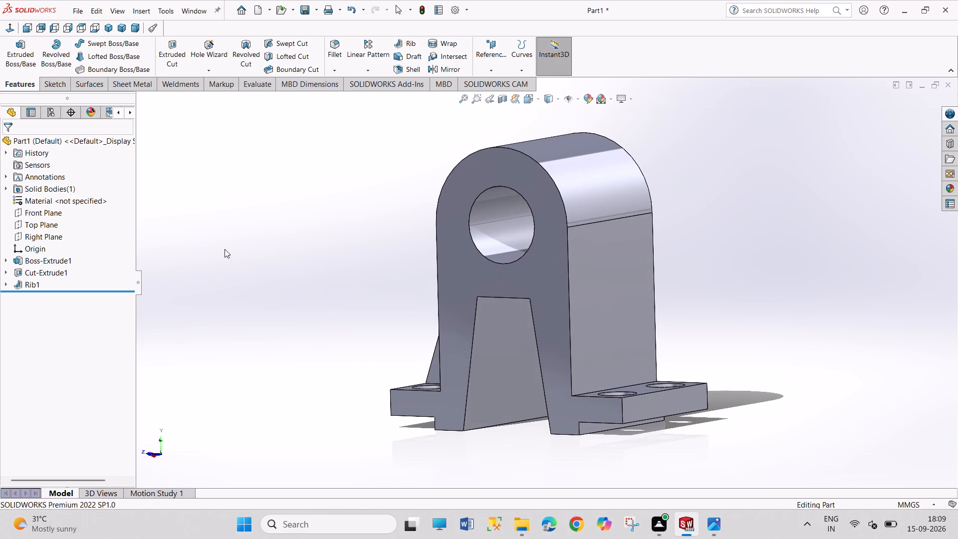
left_click(49, 239)
left_click(54, 226)
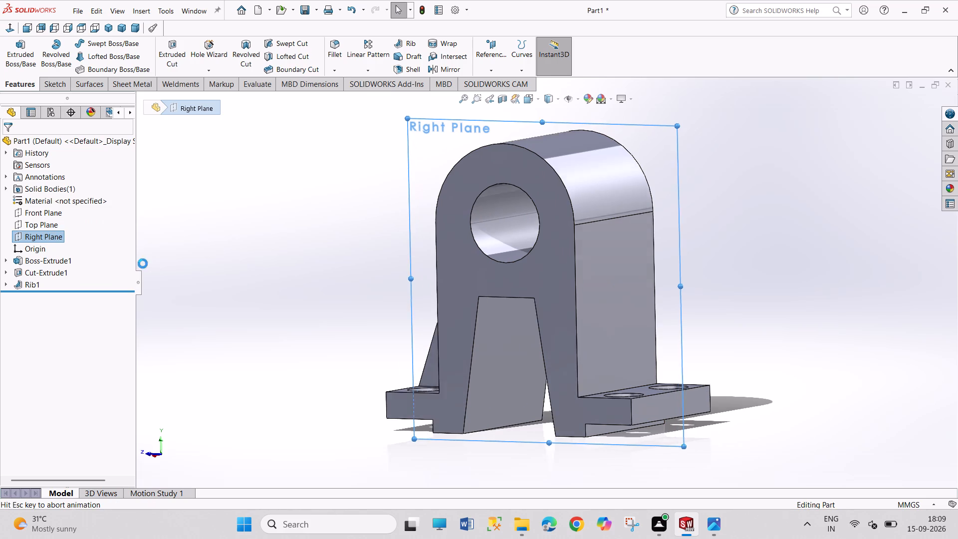
left_click_drag(742, 236, 784, 313)
scroll(792, 298, "up", 1)
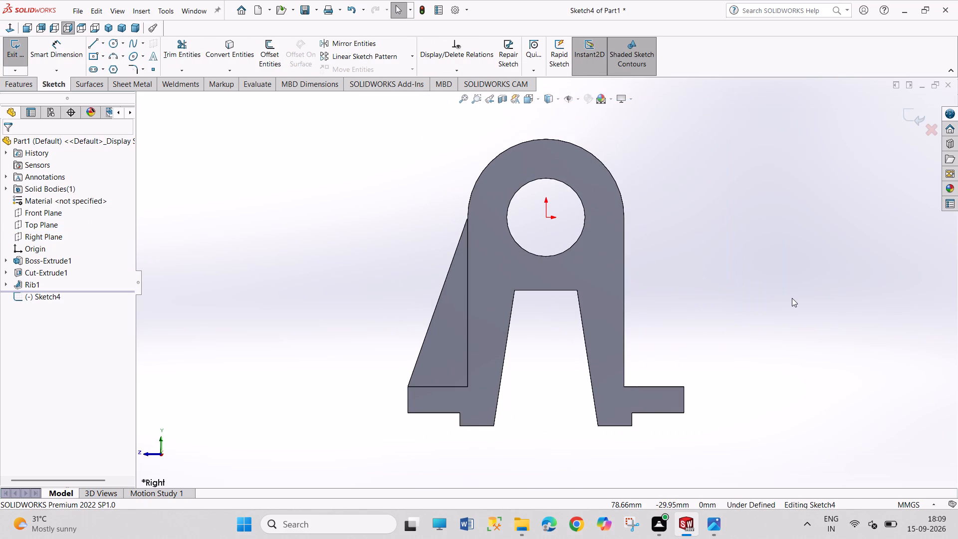
scroll(792, 298, "up", 1)
scroll(792, 298, "down", 1)
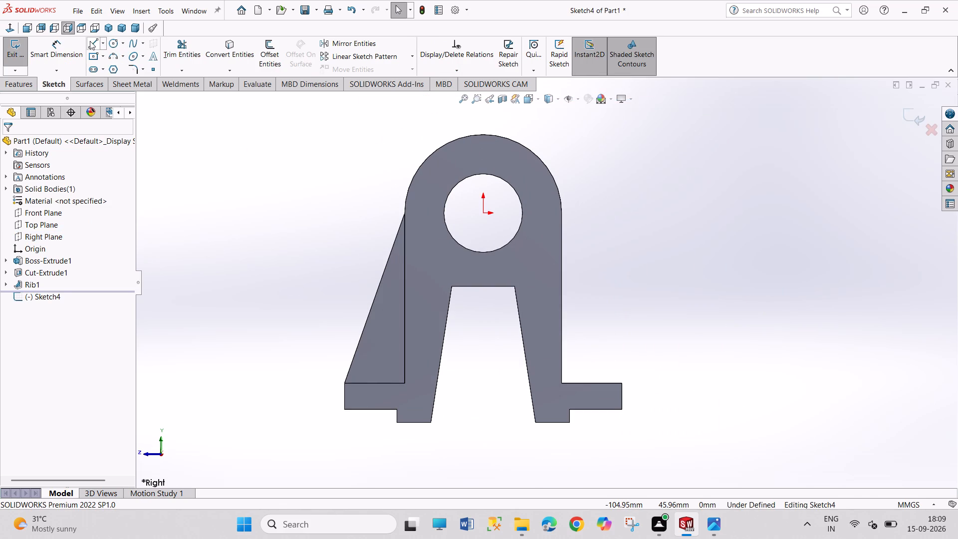
left_click(90, 41)
left_click(622, 383)
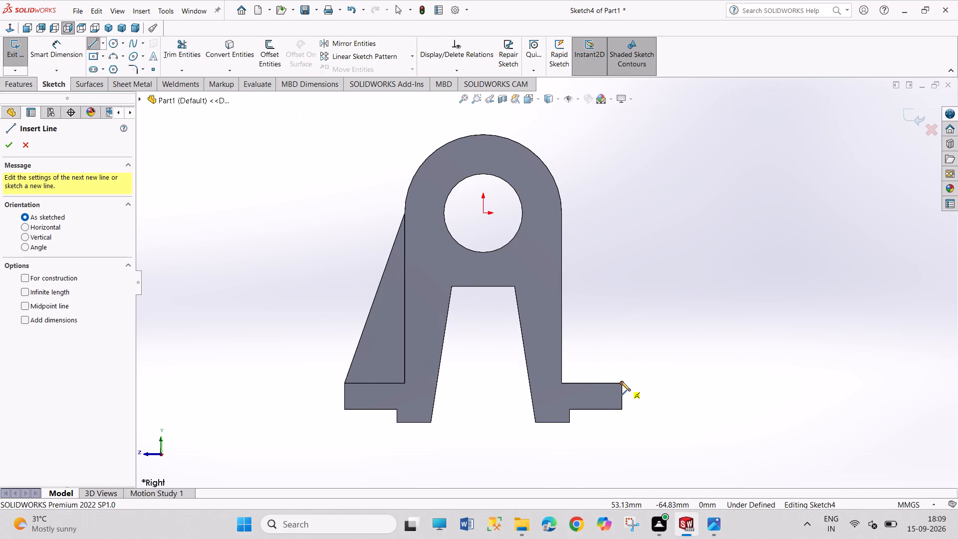
left_click(561, 212)
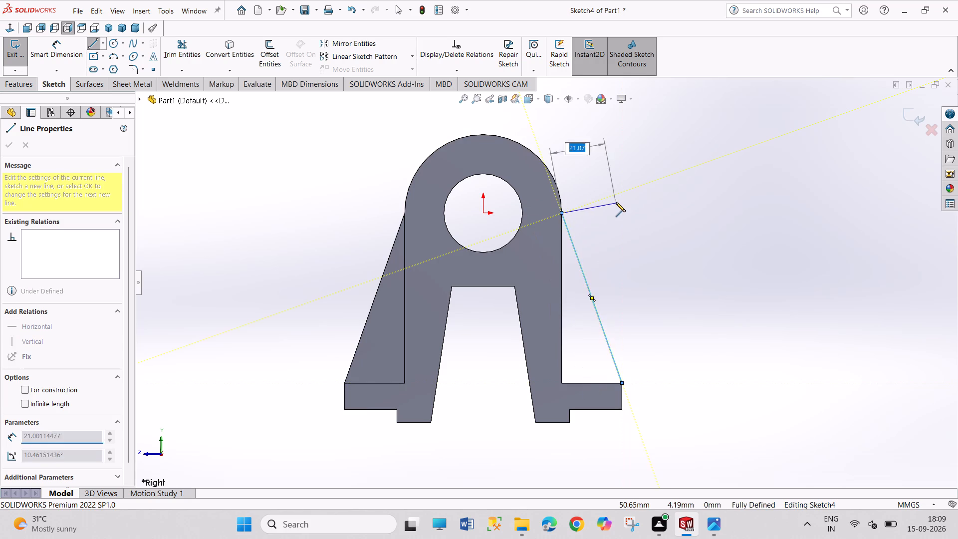
right_click(616, 202)
left_click(644, 209)
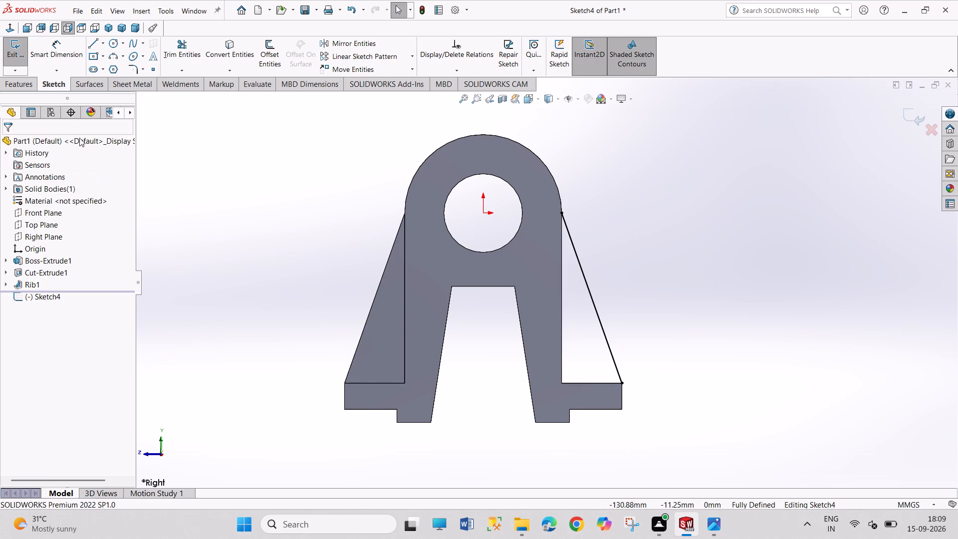
left_click(22, 49)
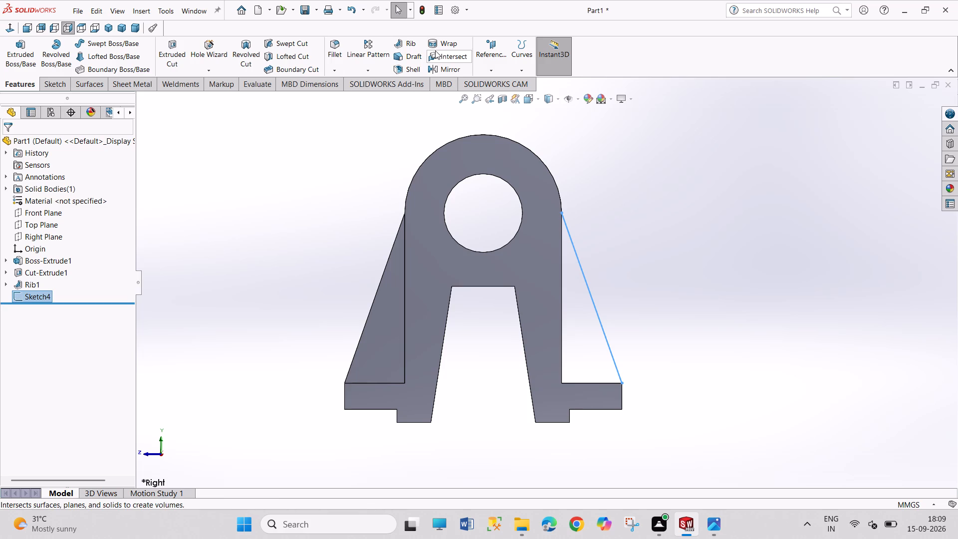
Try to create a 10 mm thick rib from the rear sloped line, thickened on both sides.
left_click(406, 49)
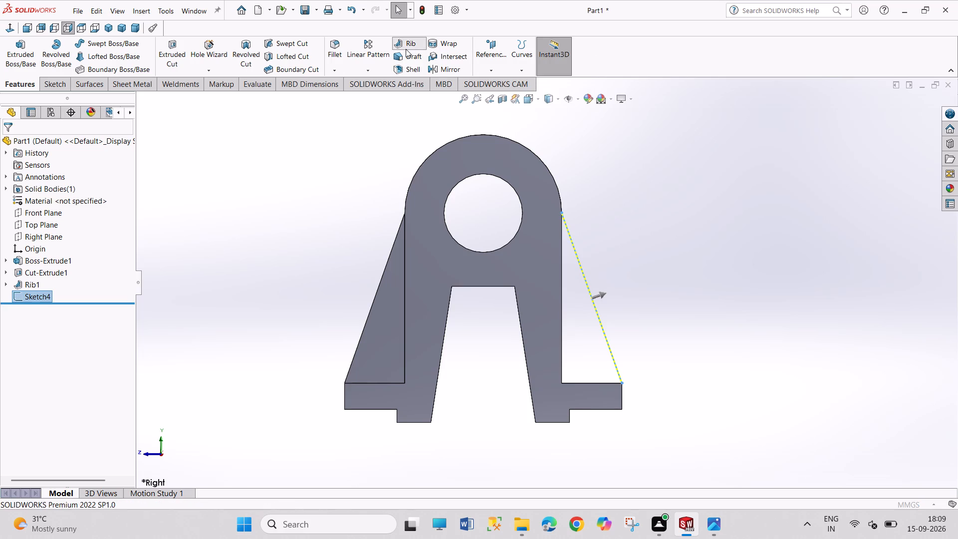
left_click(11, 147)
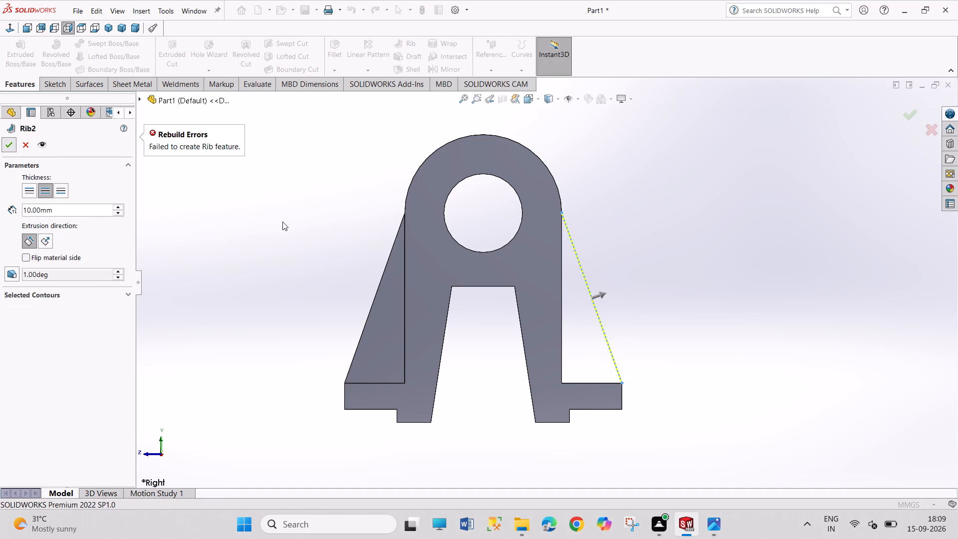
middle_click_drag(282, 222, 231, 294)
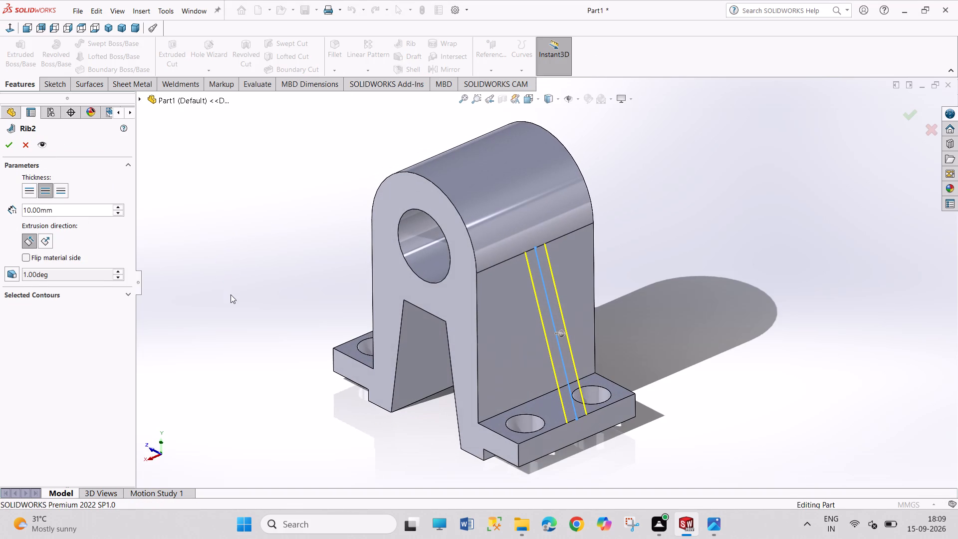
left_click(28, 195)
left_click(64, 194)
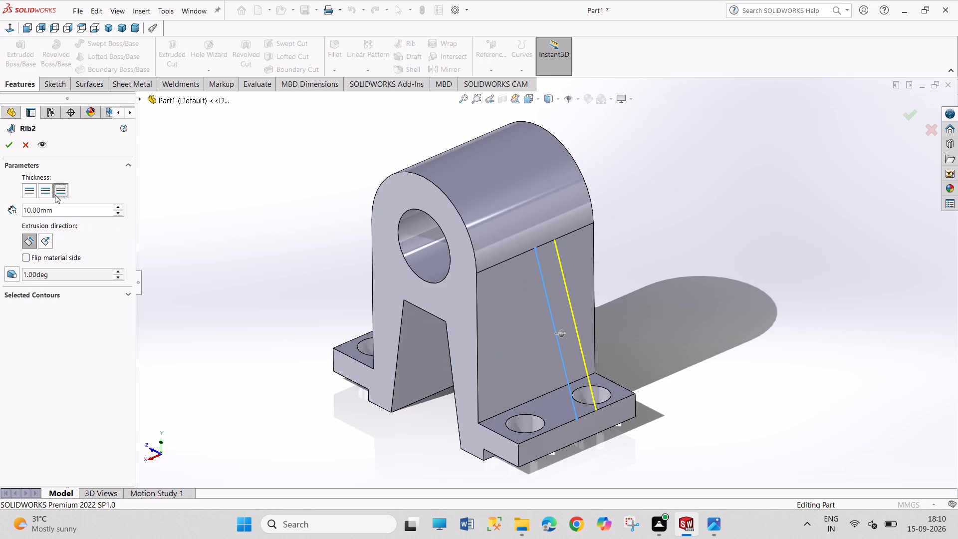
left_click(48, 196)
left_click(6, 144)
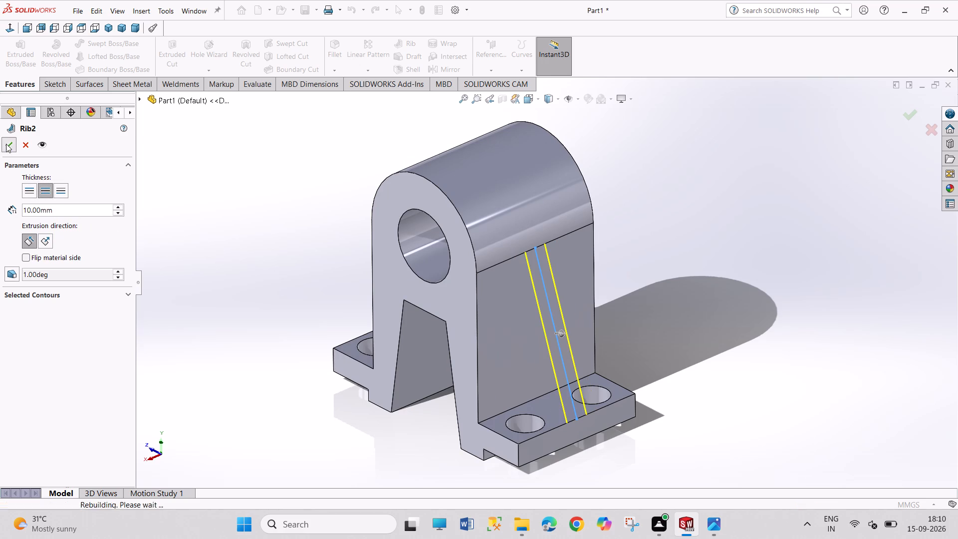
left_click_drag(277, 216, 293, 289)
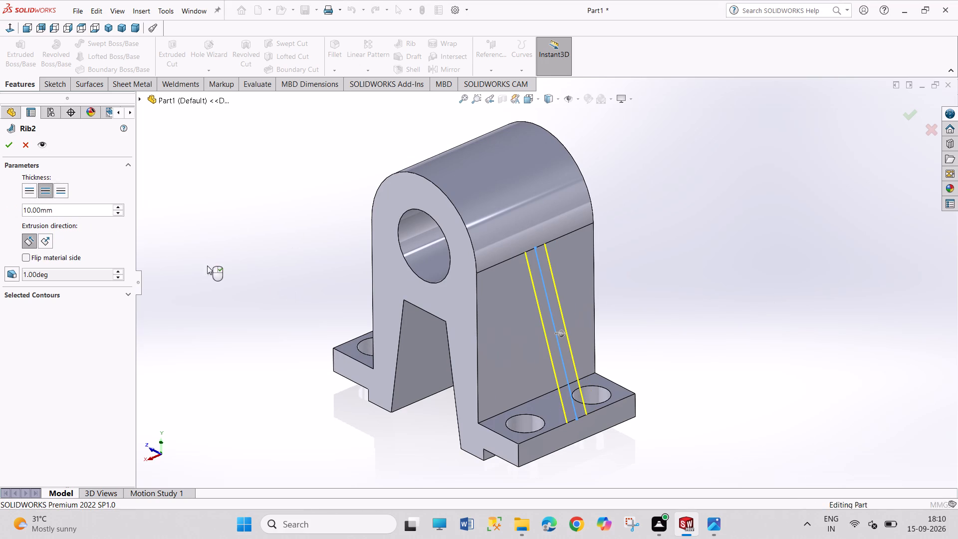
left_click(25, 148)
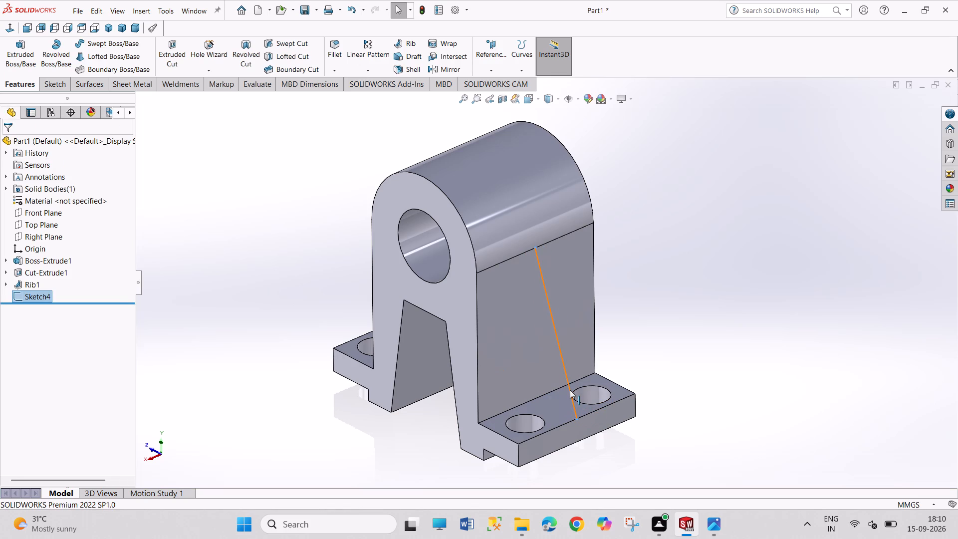
In the rear line's sketch, replace the lower endpoint's relation with a new Coincident relation to the rear foot's outer top corner.
right_click(570, 390)
left_click(578, 342)
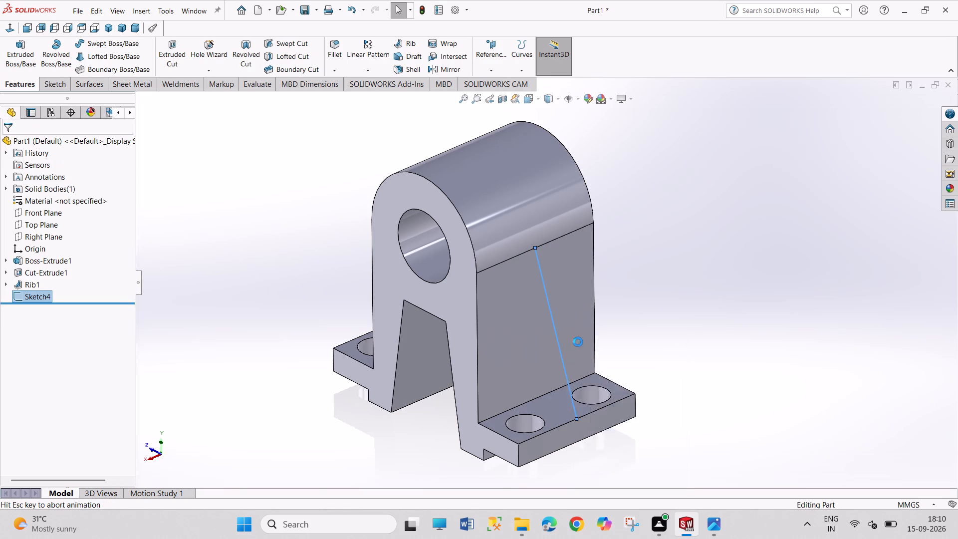
left_click_drag(802, 341, 843, 412)
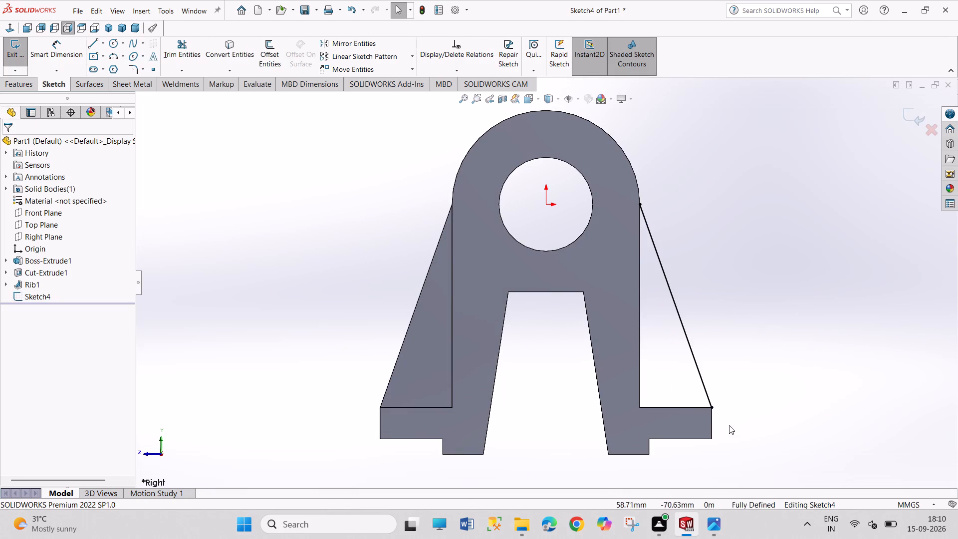
left_click_drag(714, 408, 698, 409)
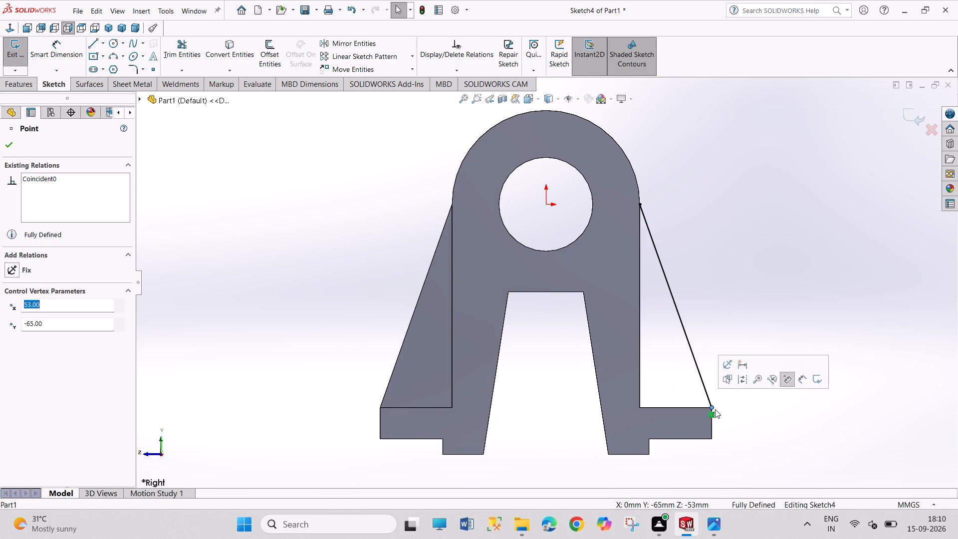
right_click(711, 414)
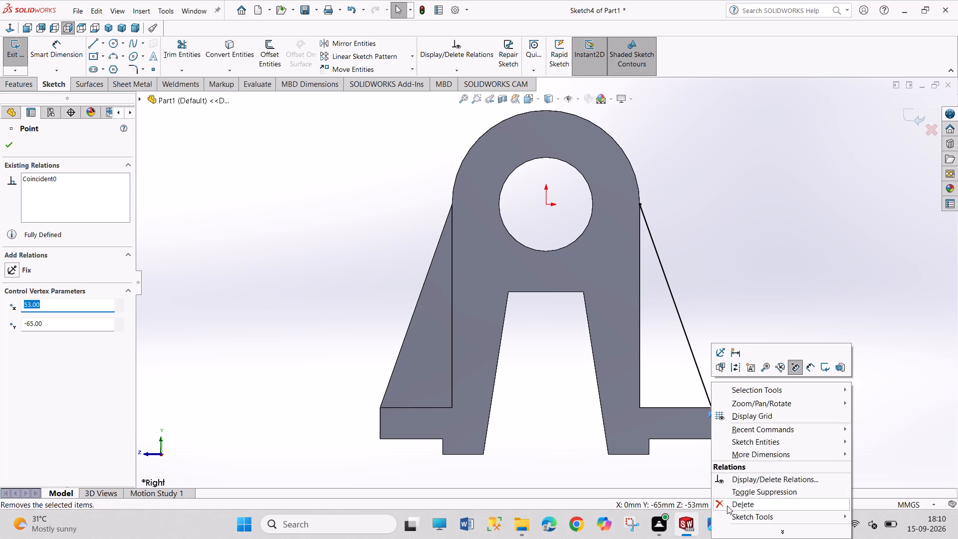
left_click(727, 506)
left_click_drag(713, 408, 713, 408)
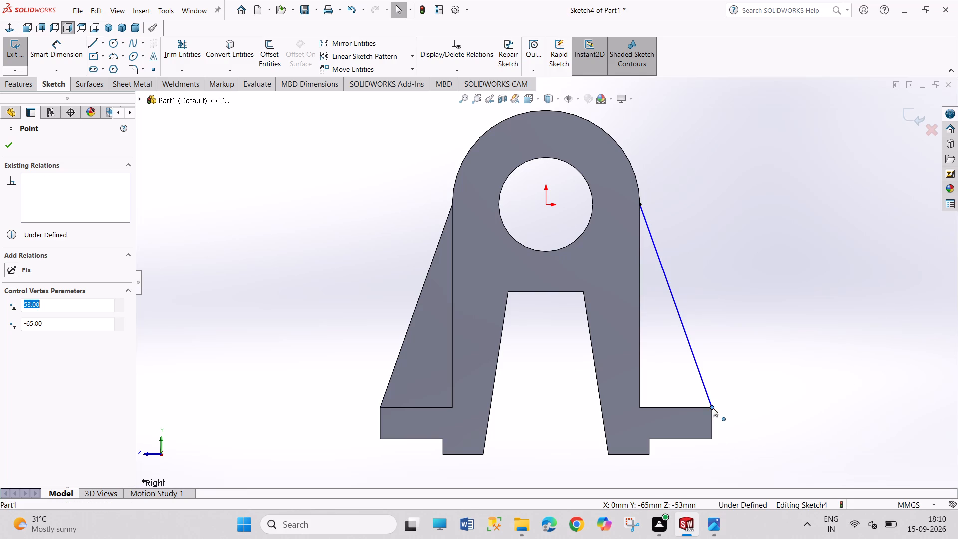
left_click_drag(713, 408, 730, 400)
left_click(737, 426)
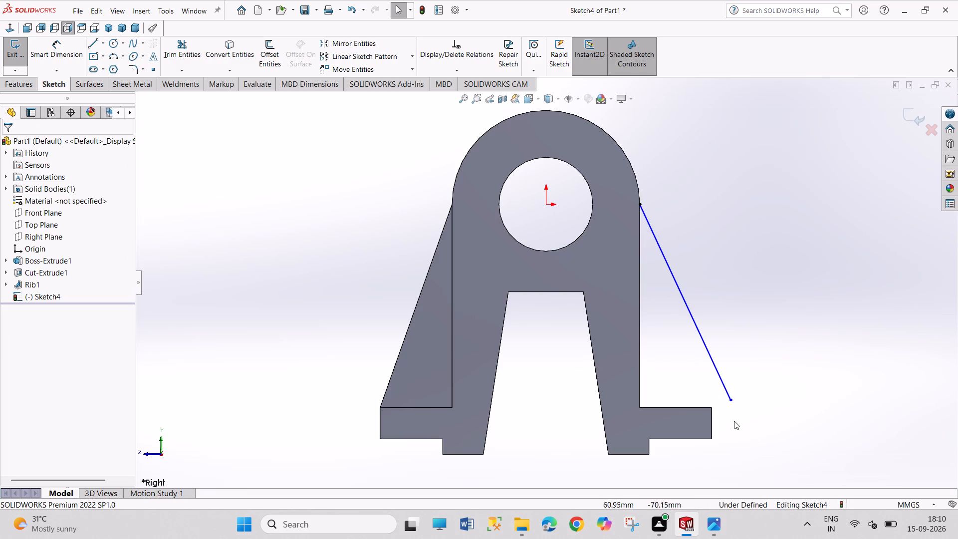
left_click(711, 406)
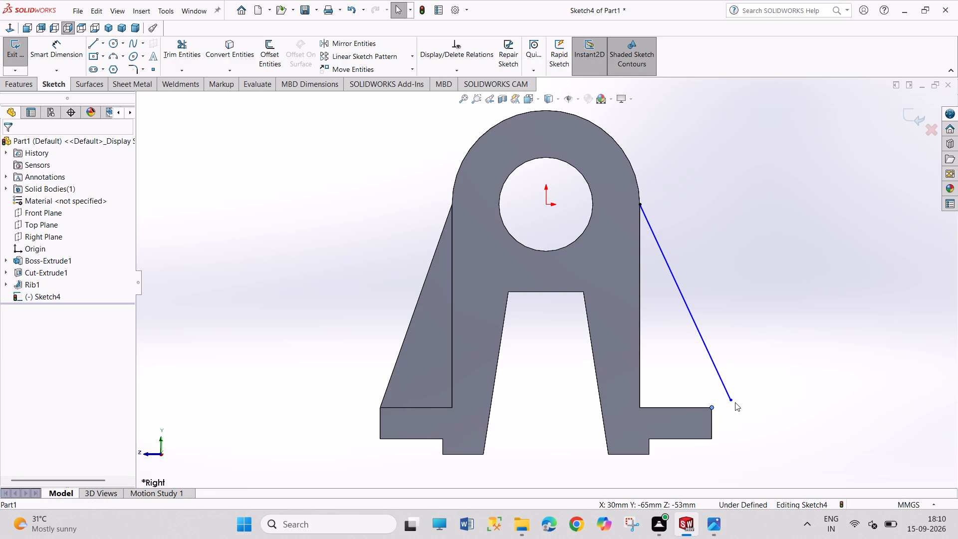
left_click(732, 401, "ctrl")
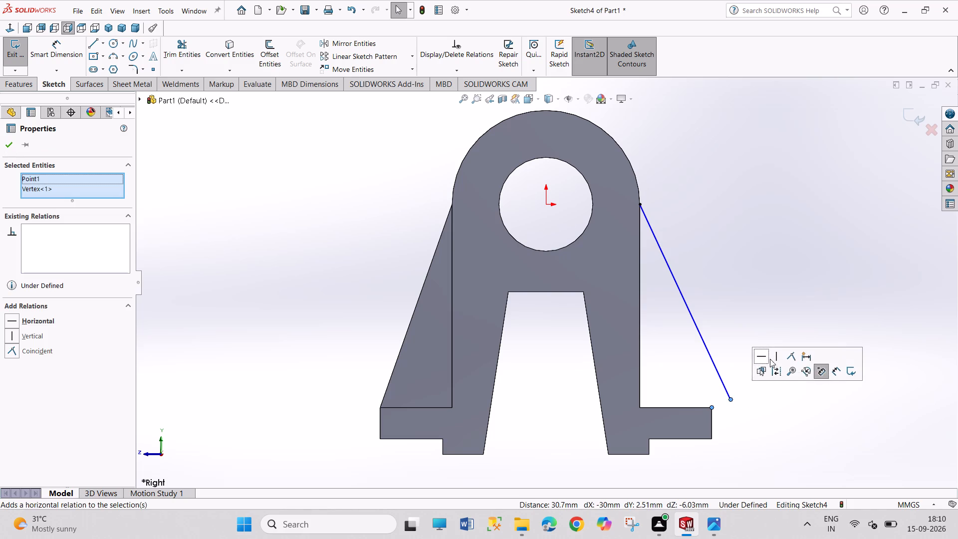
left_click(794, 357)
left_click_drag(816, 417, 840, 477)
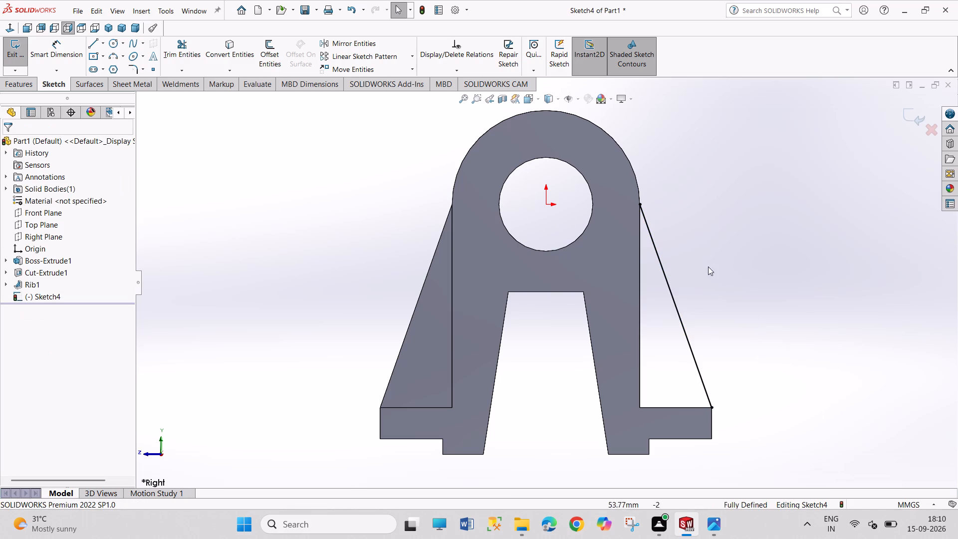
Replace the upper endpoint's relation with a new Coincident relation to the vertex at the arc's lower end, and exit the sketch.
left_click(639, 207)
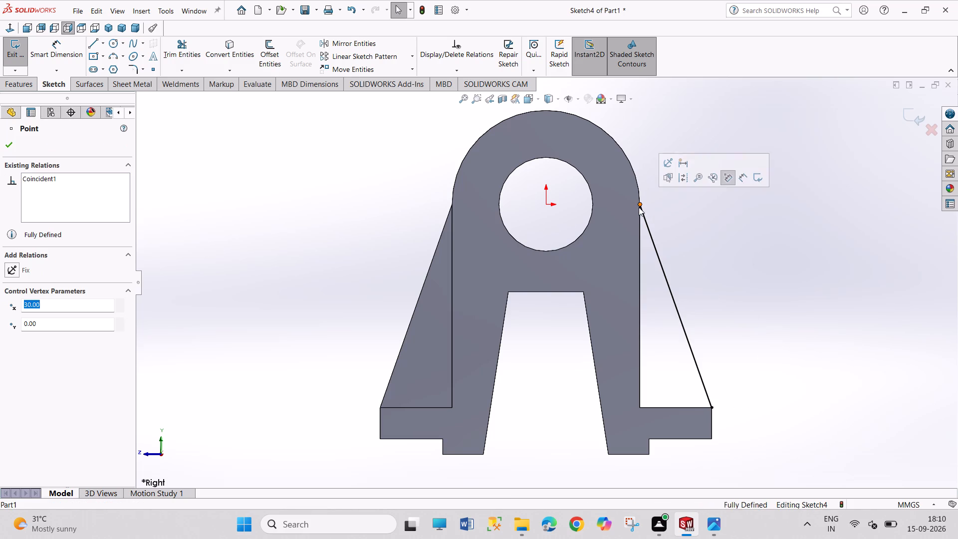
right_click(637, 211)
left_click(676, 335)
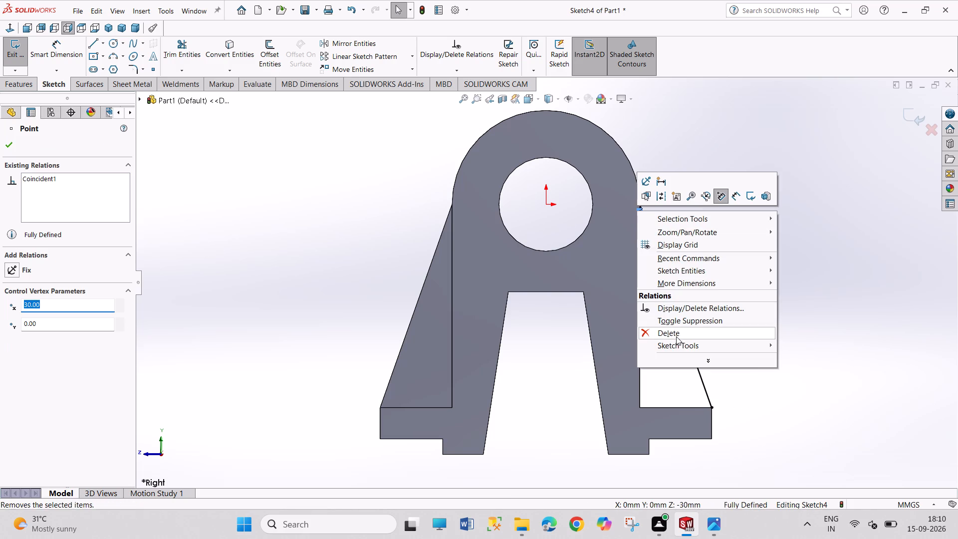
left_click_drag(642, 206, 660, 201)
left_click_drag(741, 241, 735, 244)
left_click(661, 201)
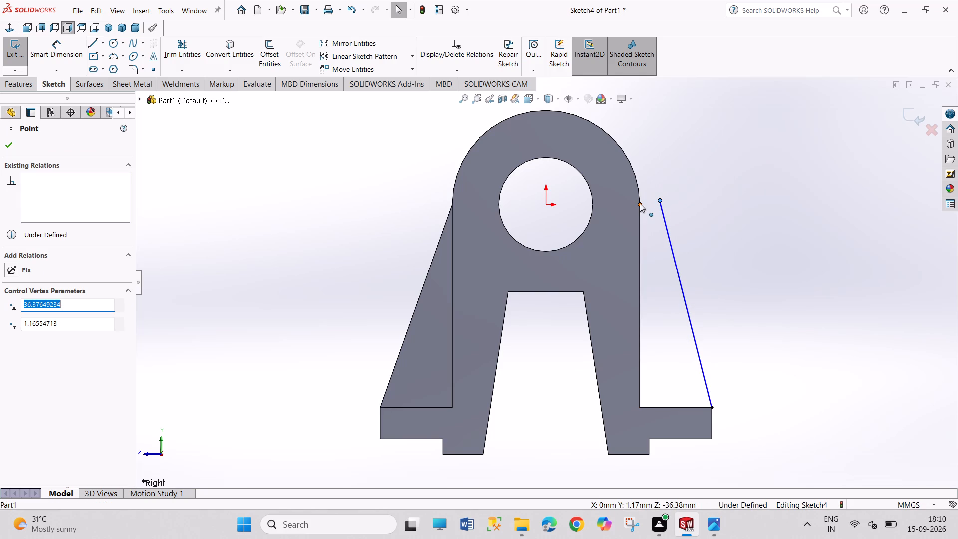
left_click(639, 203, "ctrl")
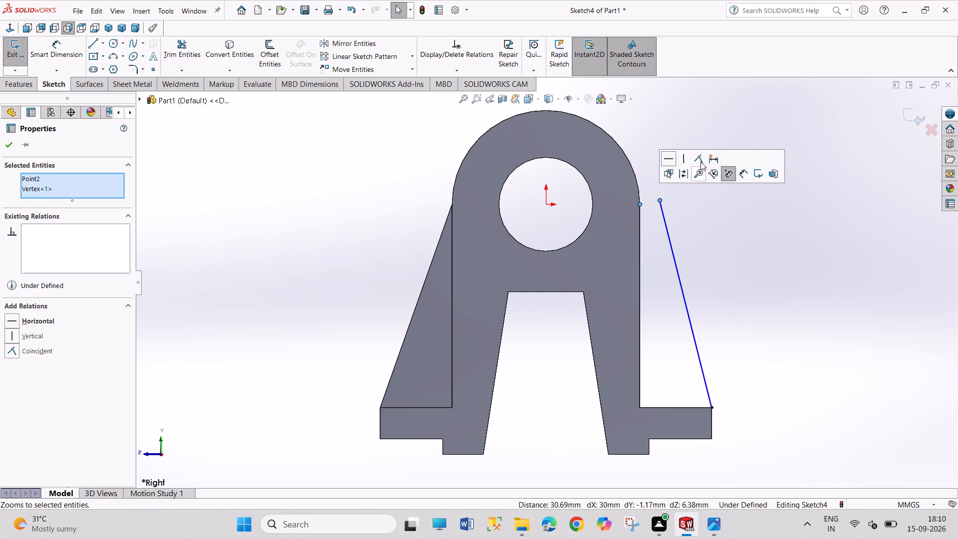
left_click(701, 162)
left_click_drag(733, 221, 764, 320)
left_click_drag(740, 273, 771, 324)
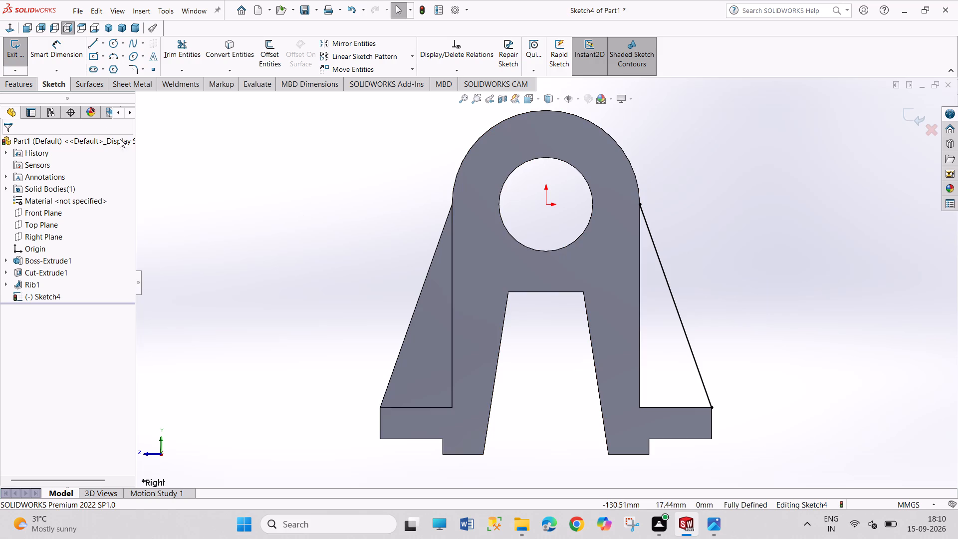
left_click(10, 51)
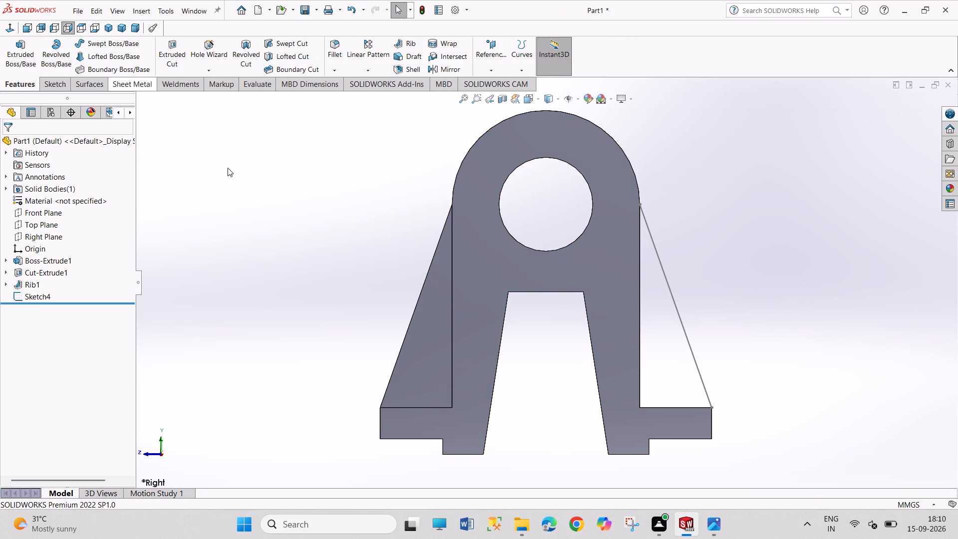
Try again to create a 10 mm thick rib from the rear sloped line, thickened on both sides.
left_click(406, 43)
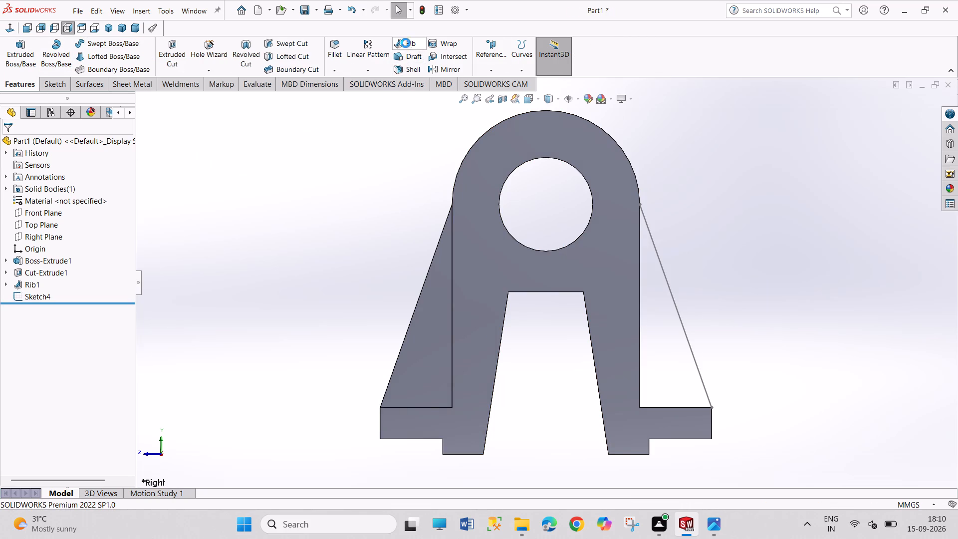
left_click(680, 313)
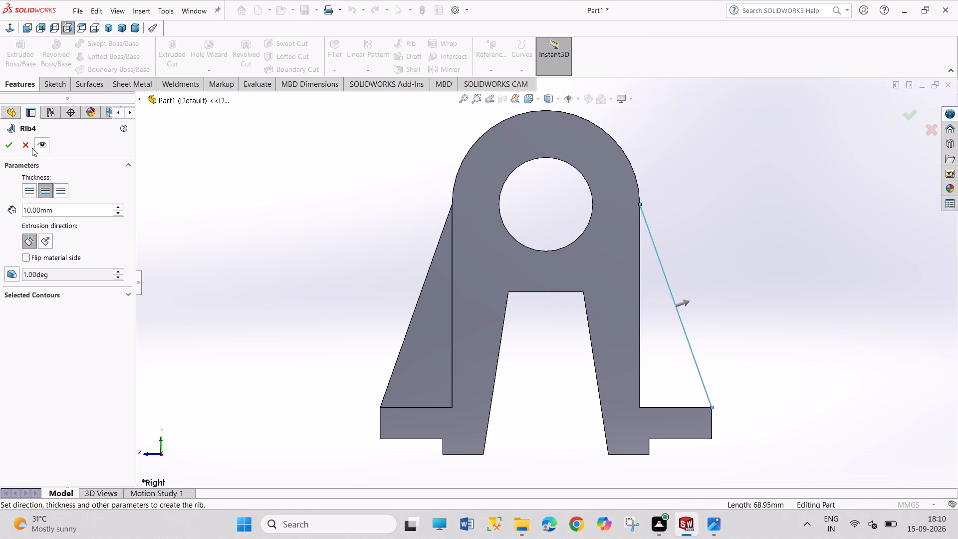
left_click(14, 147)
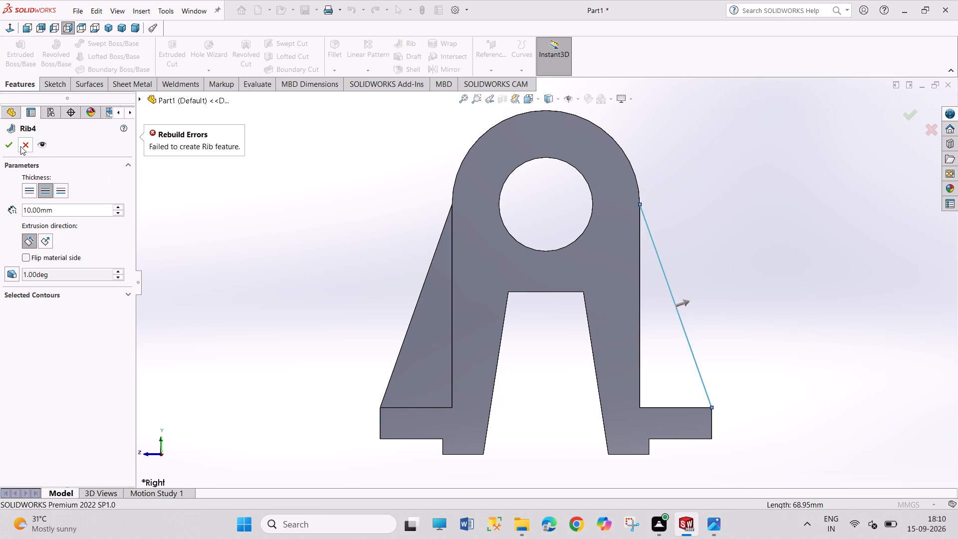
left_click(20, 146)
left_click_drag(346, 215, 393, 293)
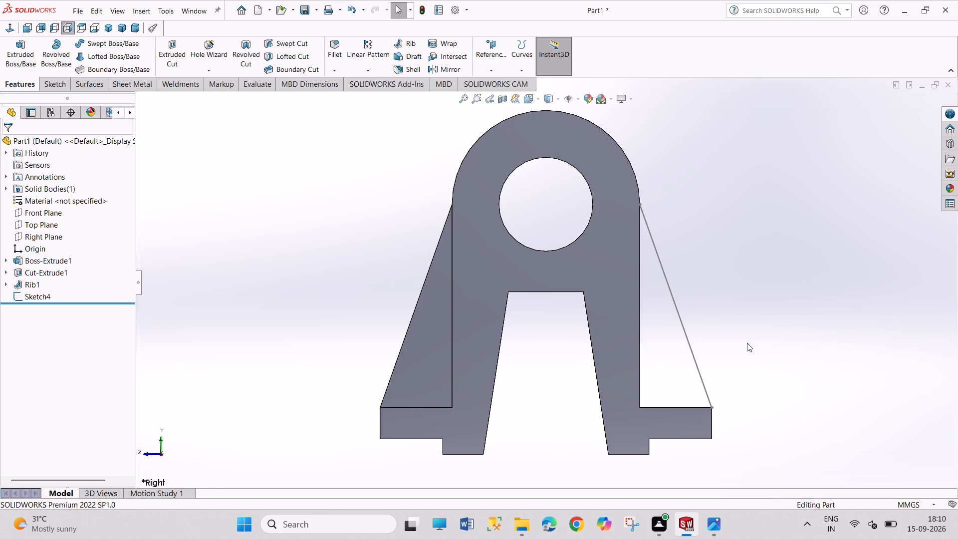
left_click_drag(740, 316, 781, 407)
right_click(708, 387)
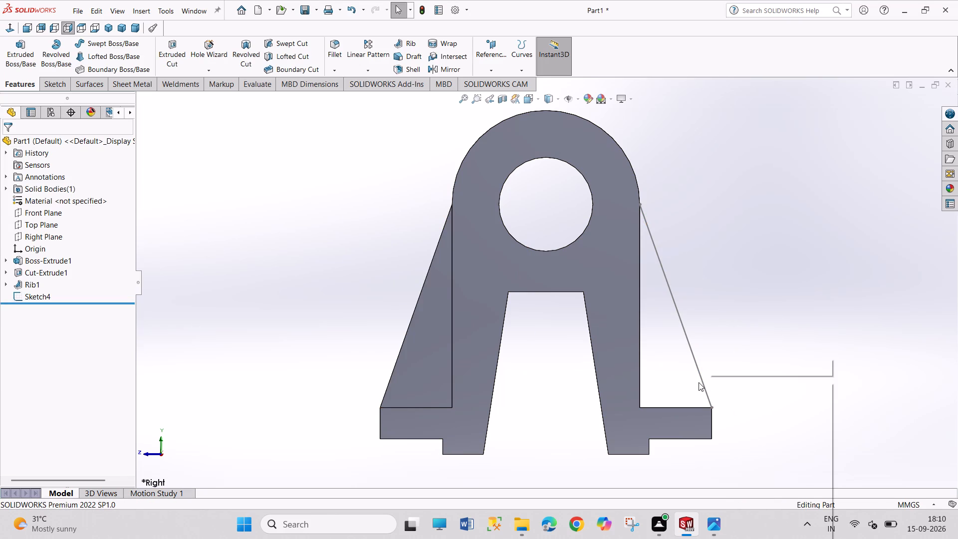
In the rear sloped line's sketch, convert the rear foot's top edge and the body's vertical edge to close the triangle, and exit the sketch.
right_click(699, 382)
right_click(691, 351)
left_click(674, 310)
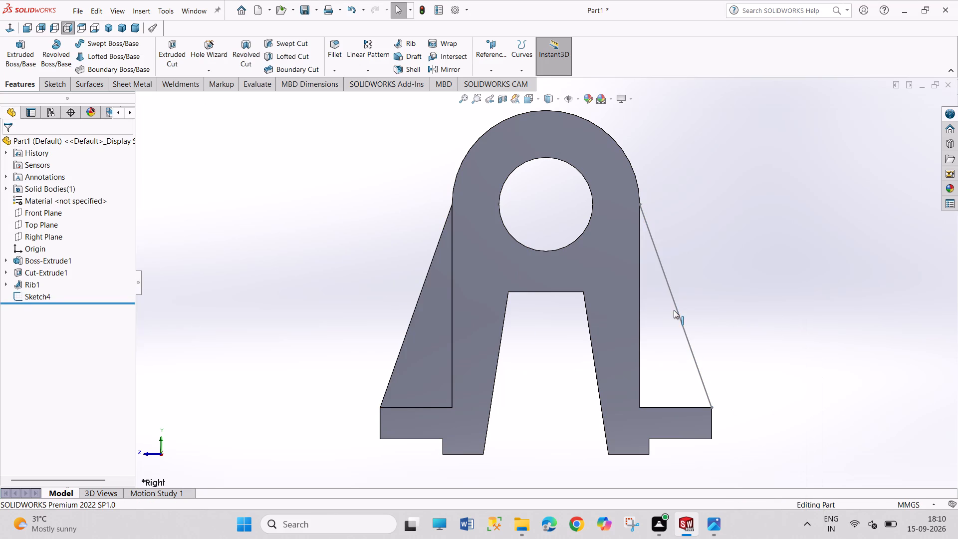
right_click(678, 309)
left_click(686, 278)
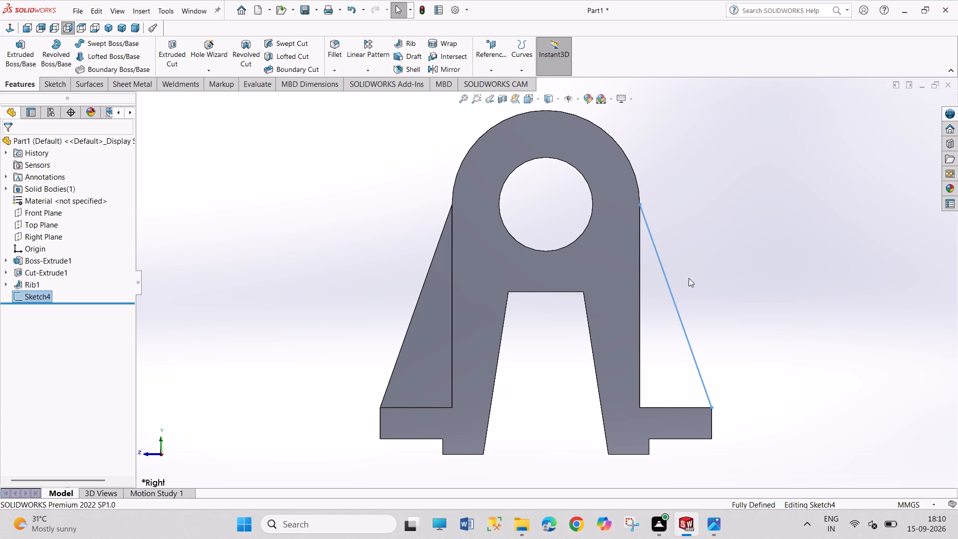
left_click_drag(724, 220, 771, 337)
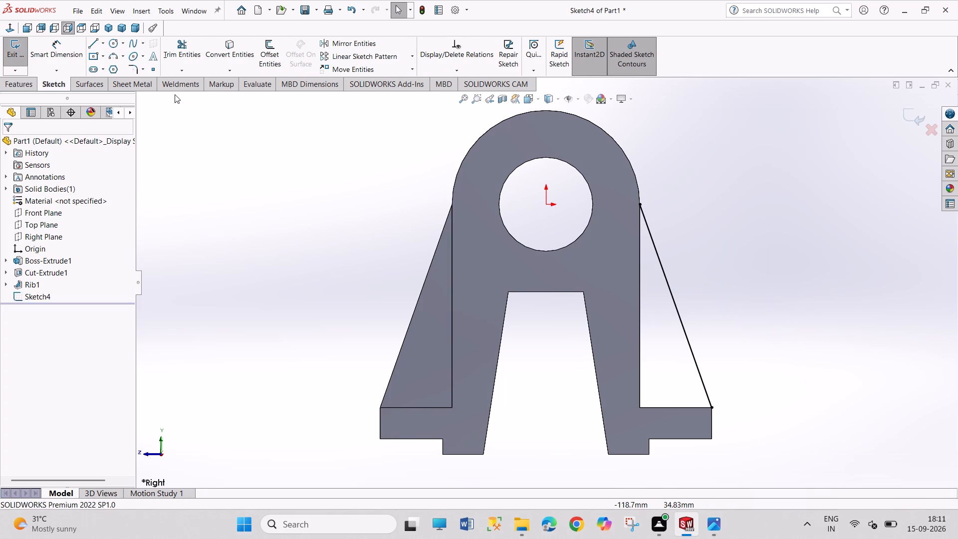
left_click(248, 57)
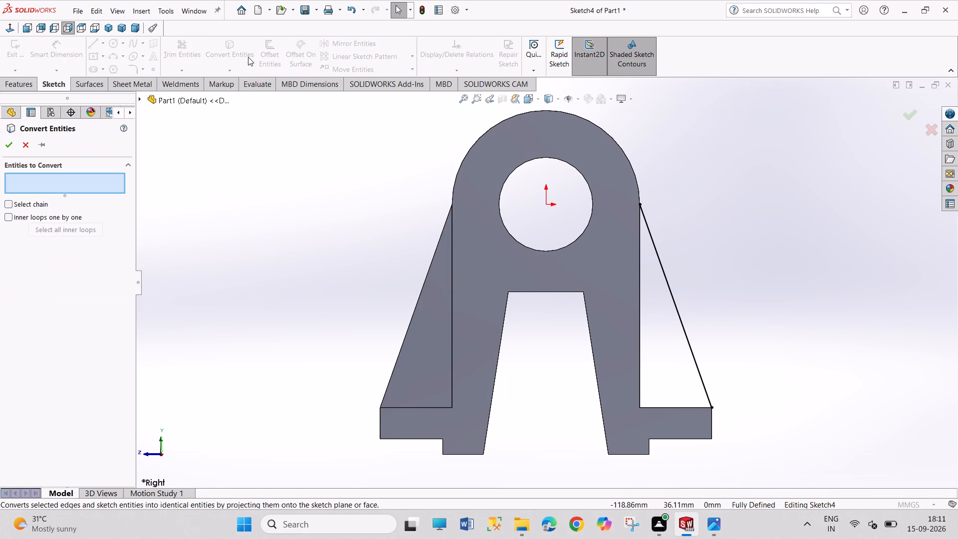
left_click(701, 409)
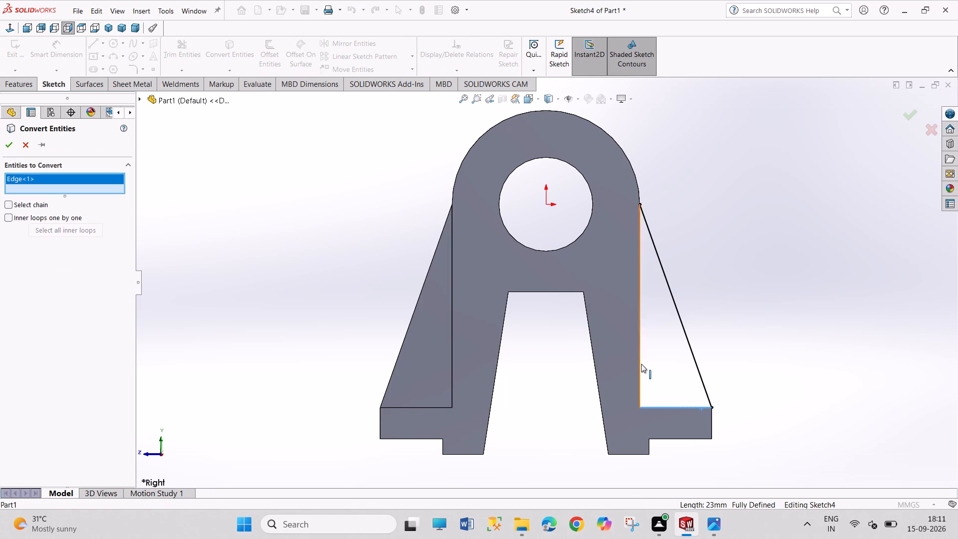
left_click(641, 364)
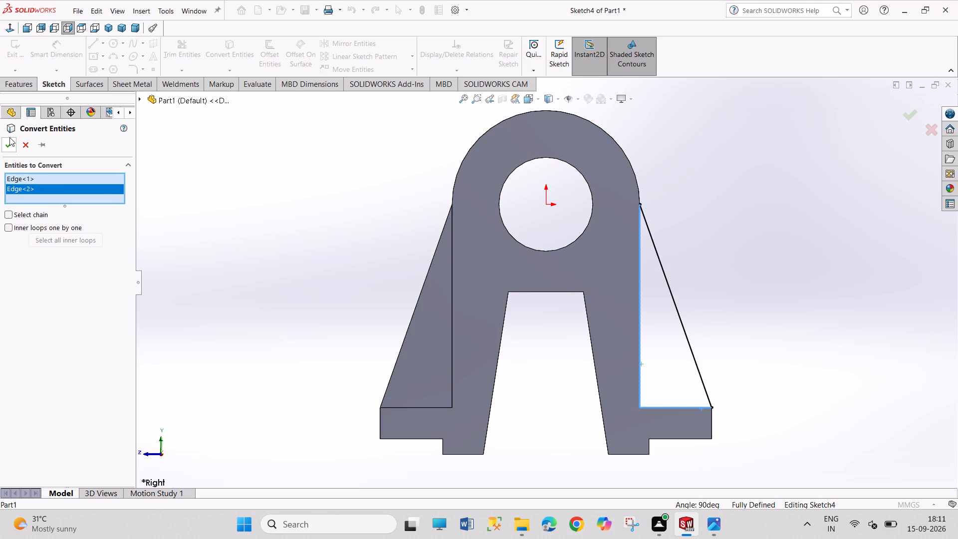
left_click(8, 138)
left_click_drag(223, 149, 256, 231)
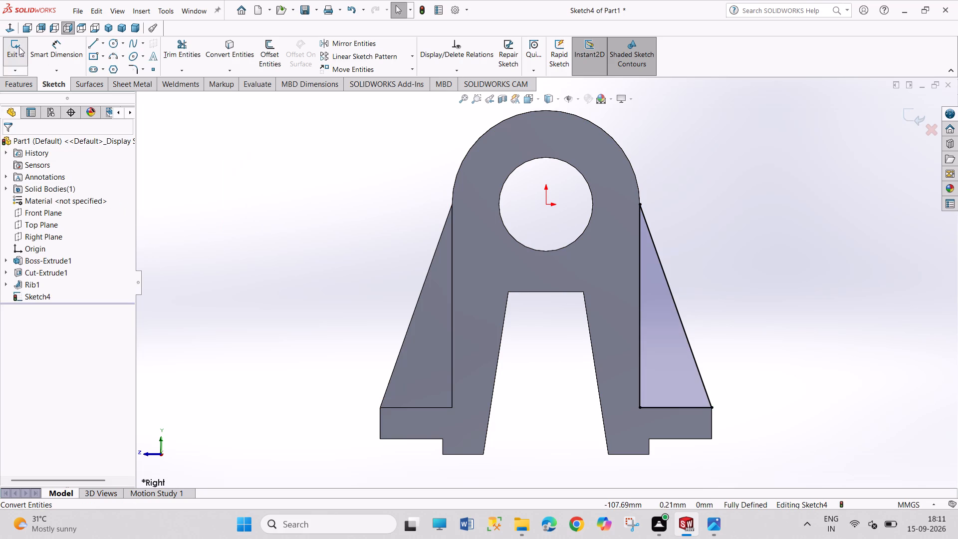
left_click(19, 47)
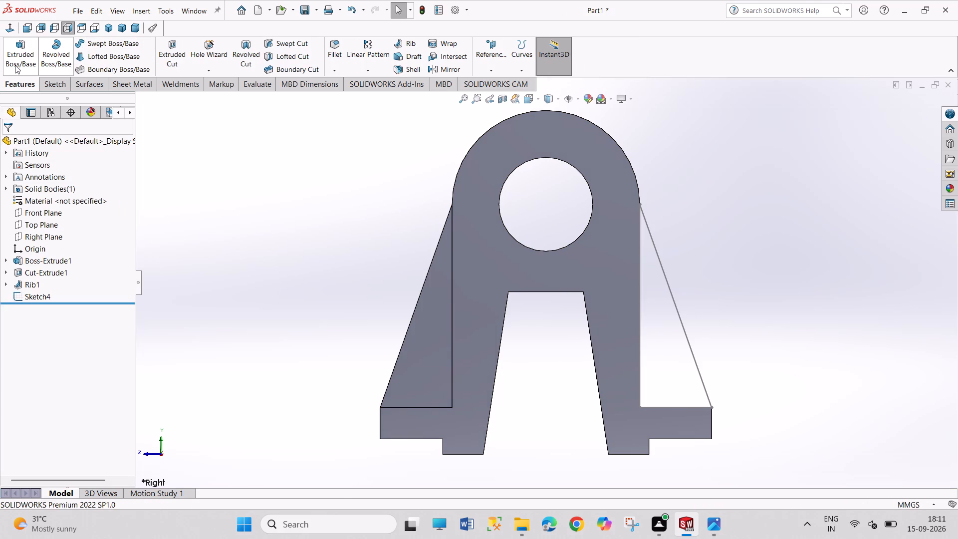
Extrude the closed rear triangle 10 mm from the mid plane as a merged boss to form the second rib.
left_click(15, 65)
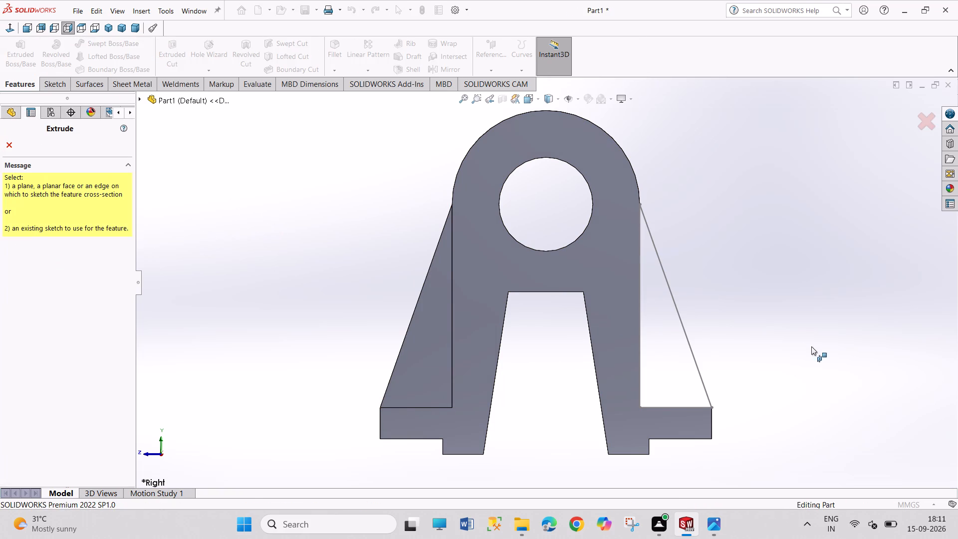
left_click(690, 341)
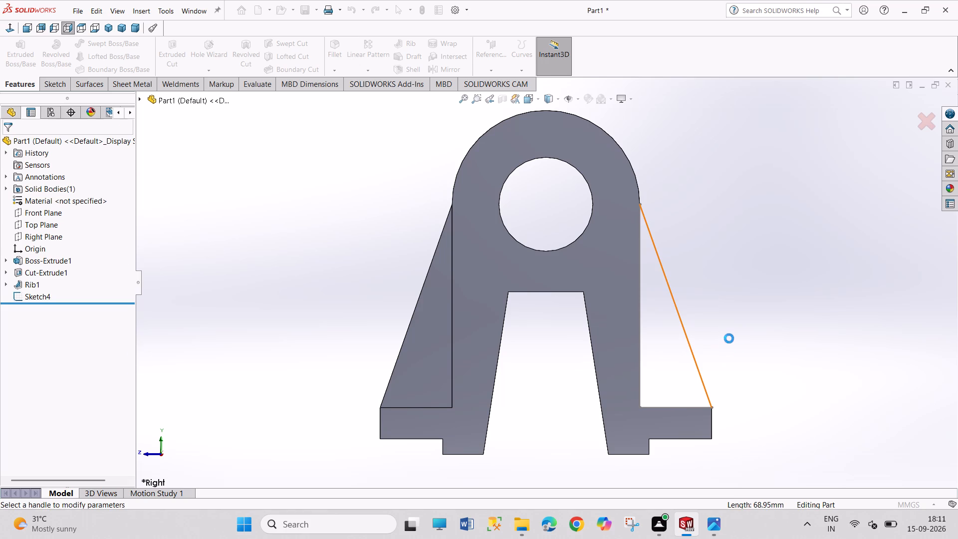
middle_click_drag(729, 338, 676, 349)
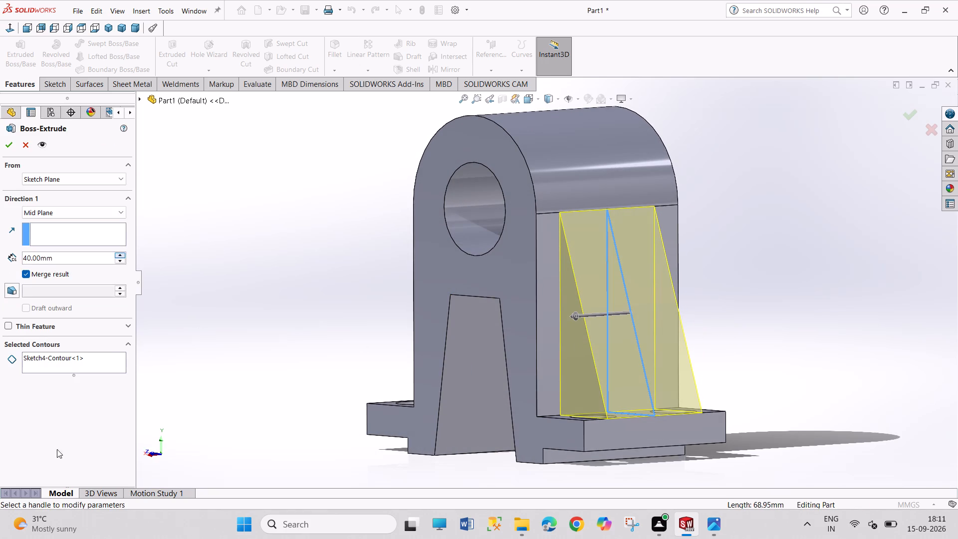
left_click(79, 250)
double_click(79, 261)
type("10")
key("Return")
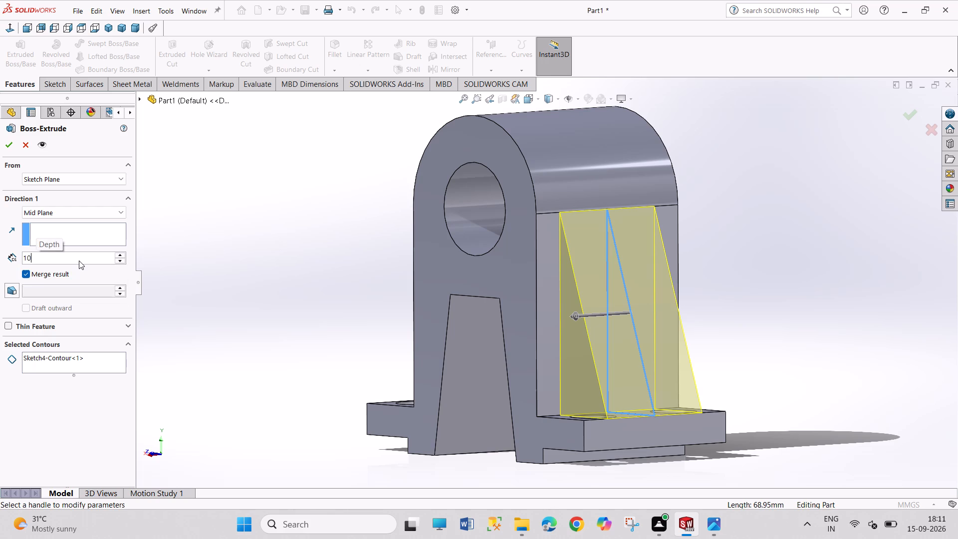
left_click(14, 147)
left_click_drag(256, 253, 308, 337)
middle_click_drag(308, 330, 346, 330)
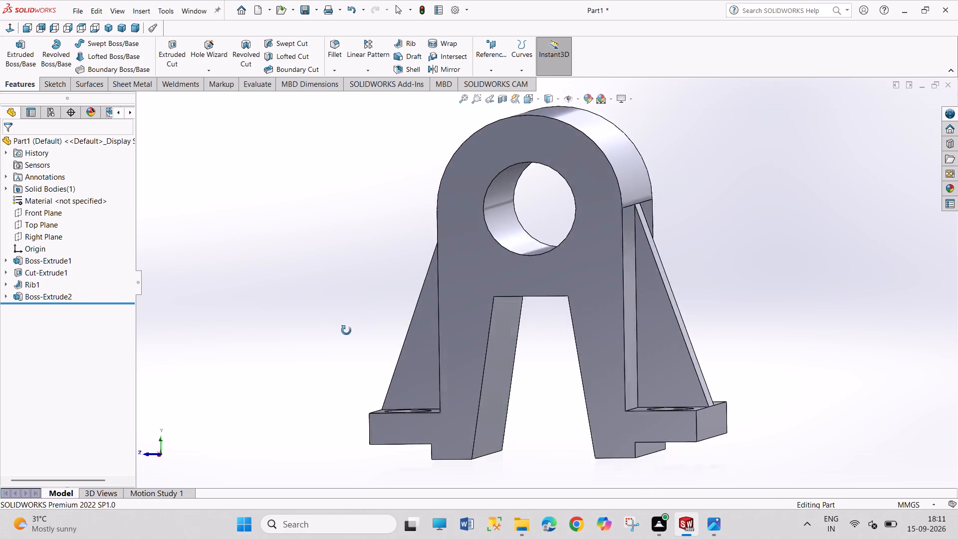
middle_click_drag(346, 330, 324, 335)
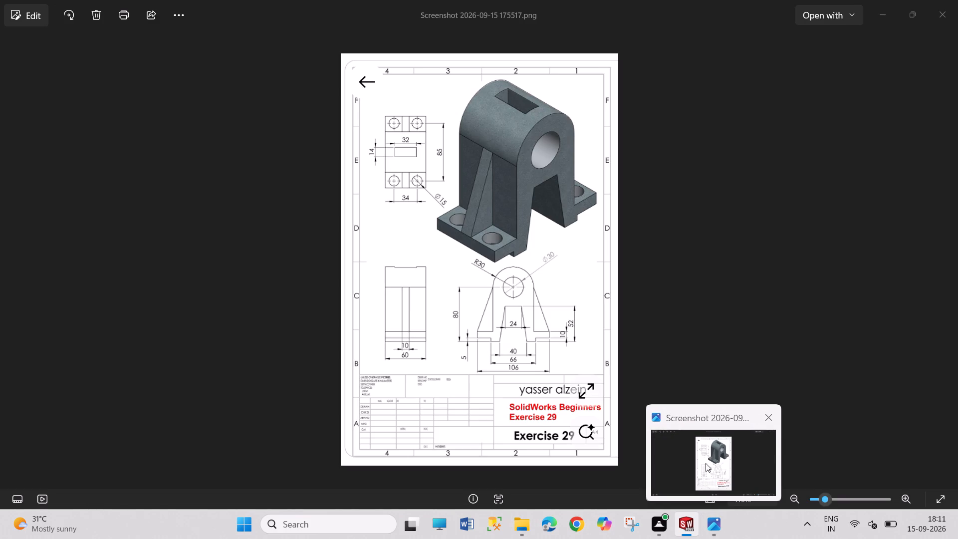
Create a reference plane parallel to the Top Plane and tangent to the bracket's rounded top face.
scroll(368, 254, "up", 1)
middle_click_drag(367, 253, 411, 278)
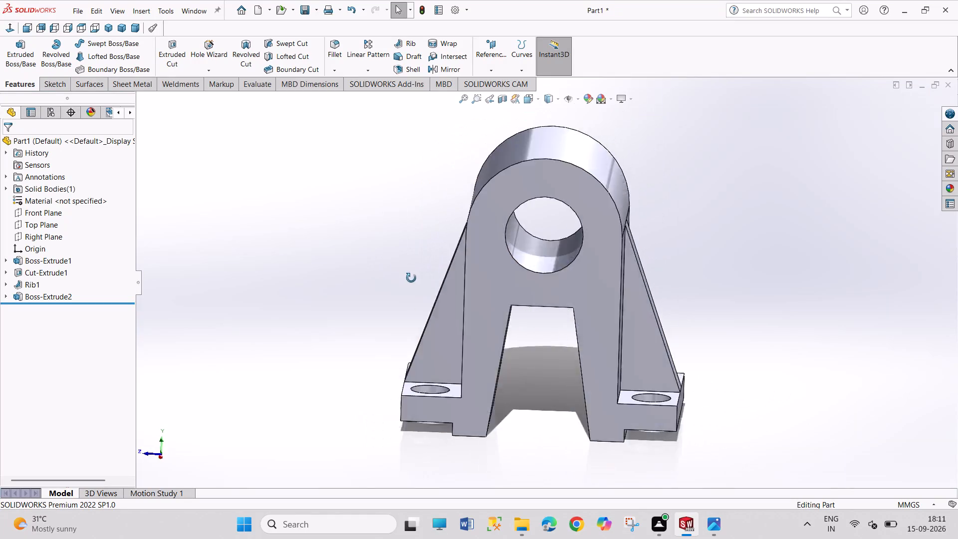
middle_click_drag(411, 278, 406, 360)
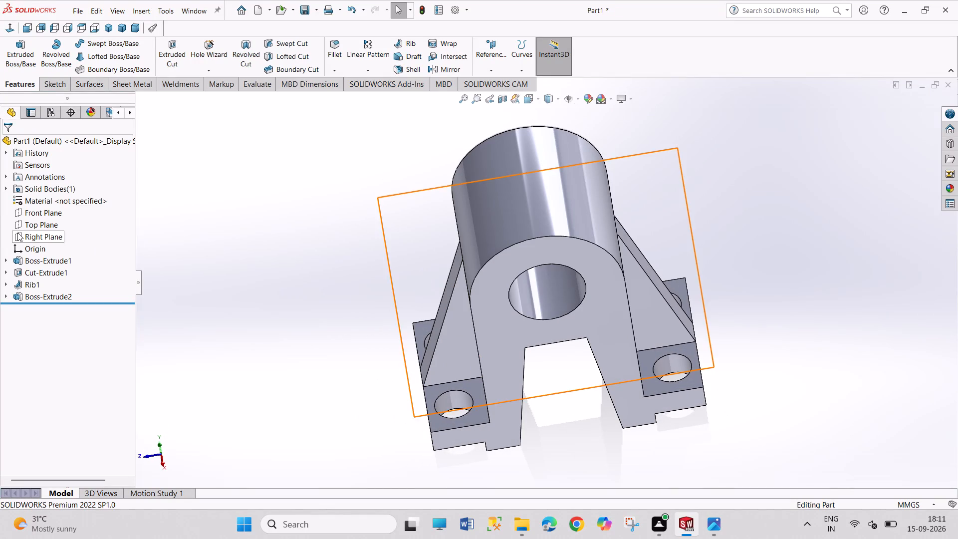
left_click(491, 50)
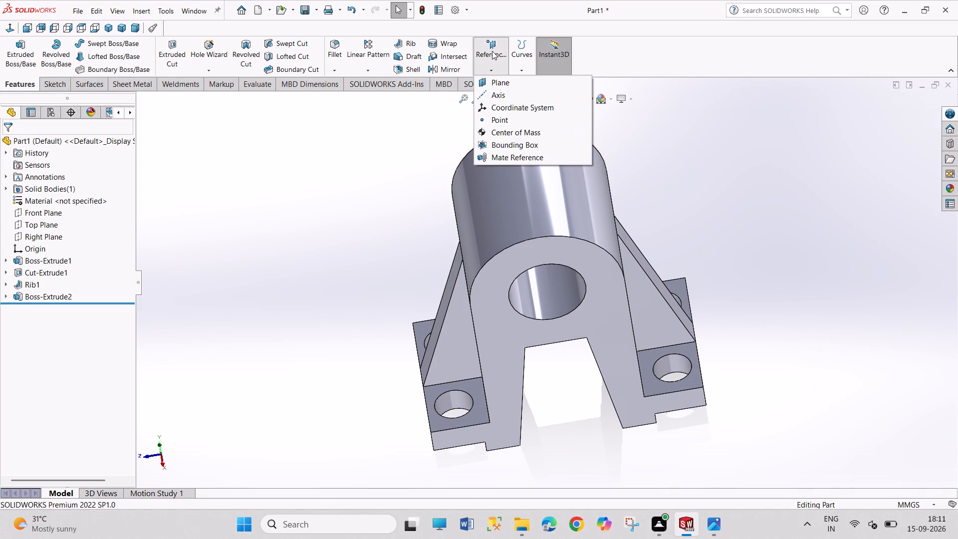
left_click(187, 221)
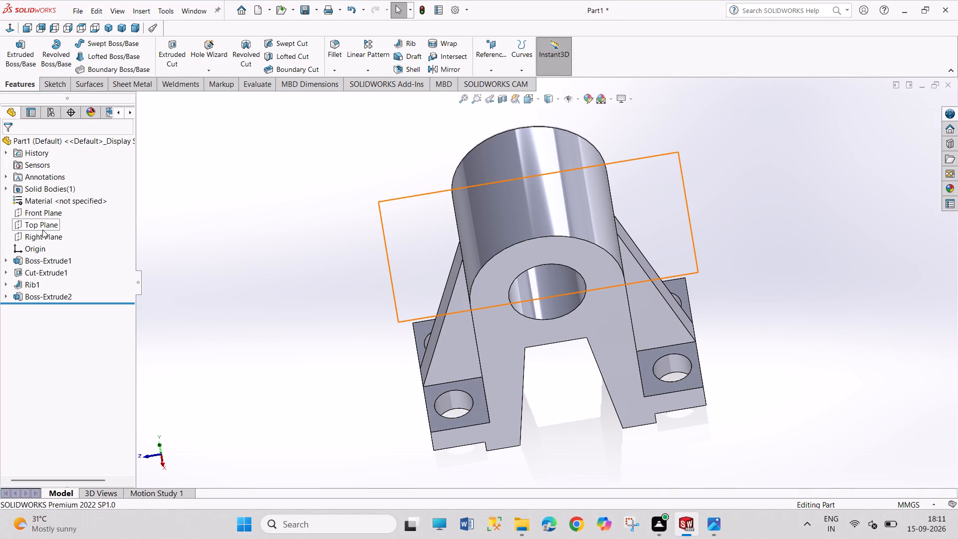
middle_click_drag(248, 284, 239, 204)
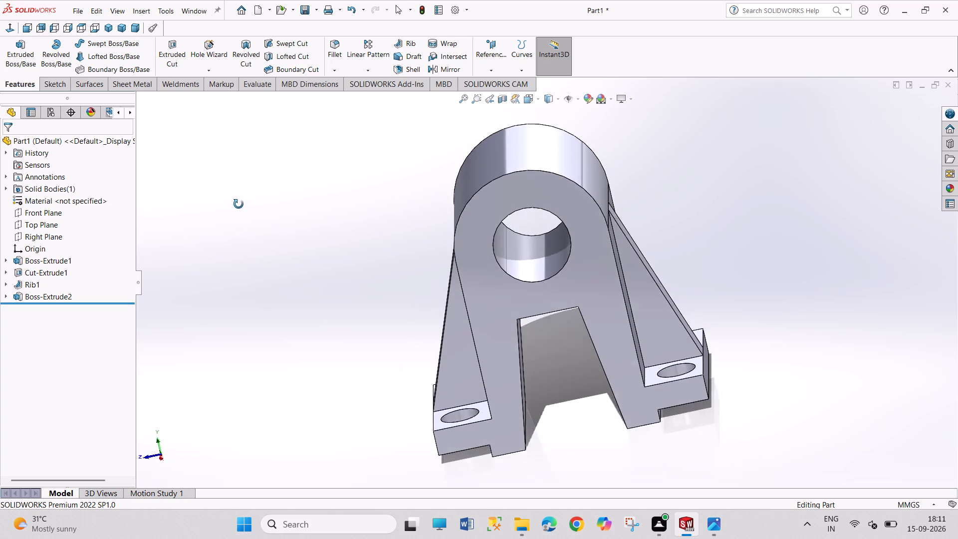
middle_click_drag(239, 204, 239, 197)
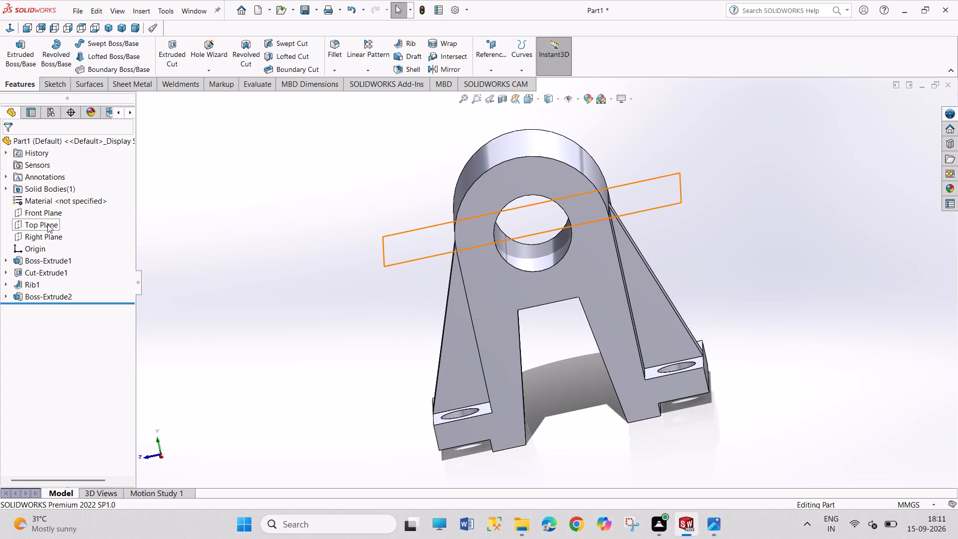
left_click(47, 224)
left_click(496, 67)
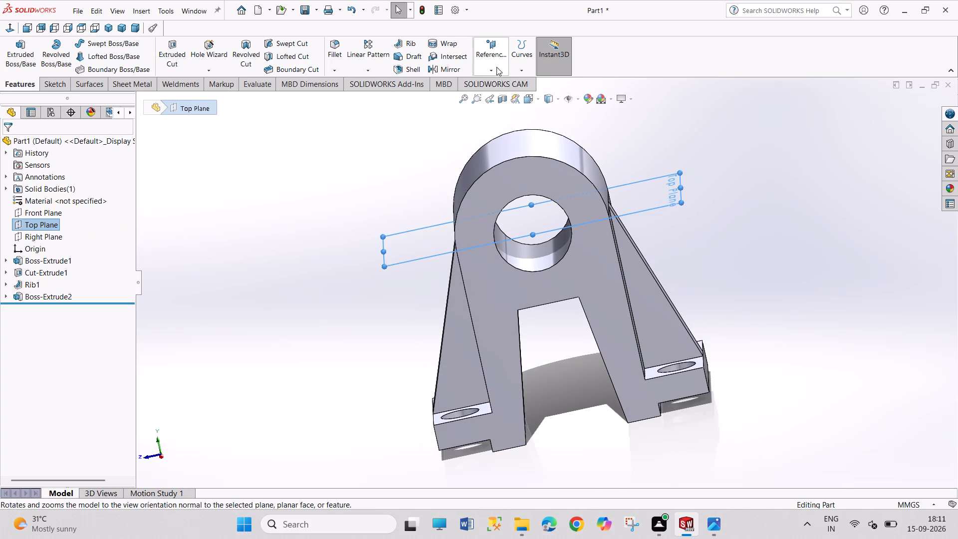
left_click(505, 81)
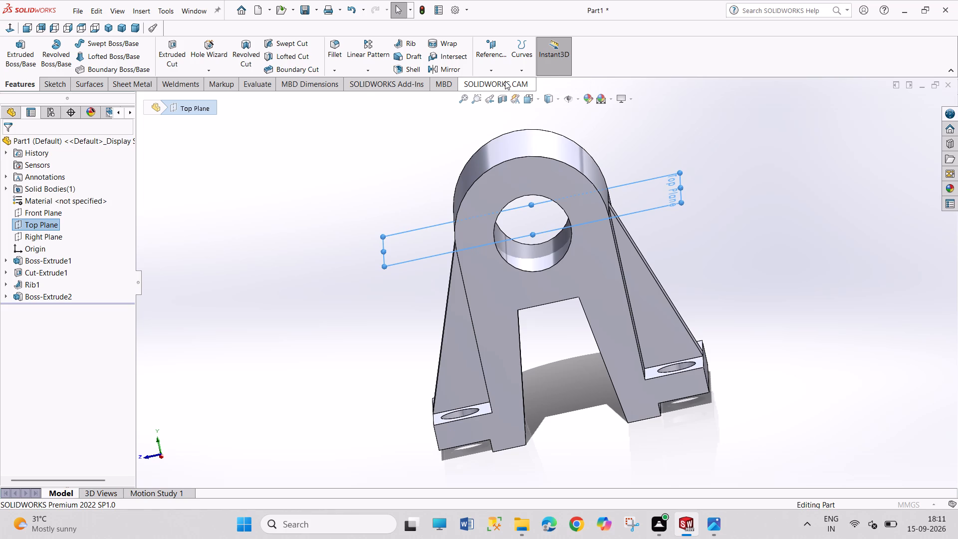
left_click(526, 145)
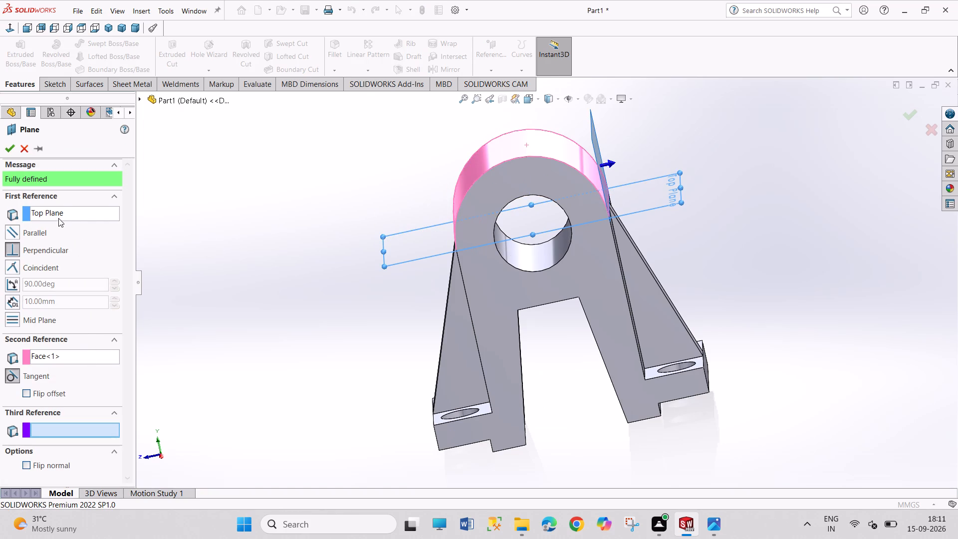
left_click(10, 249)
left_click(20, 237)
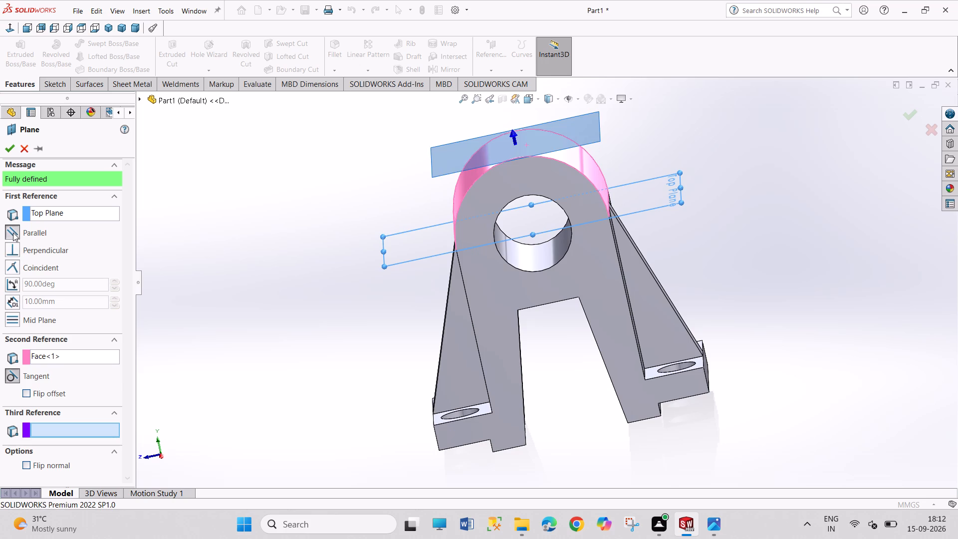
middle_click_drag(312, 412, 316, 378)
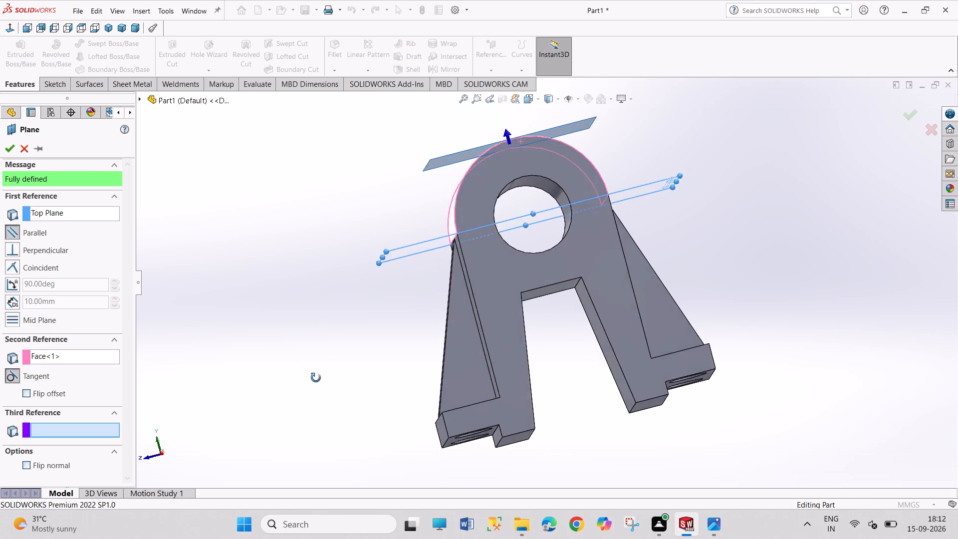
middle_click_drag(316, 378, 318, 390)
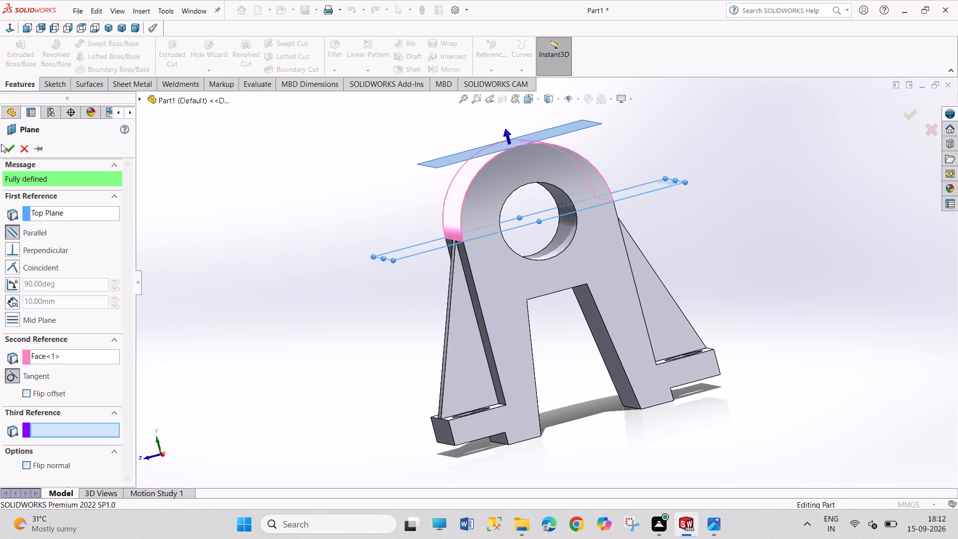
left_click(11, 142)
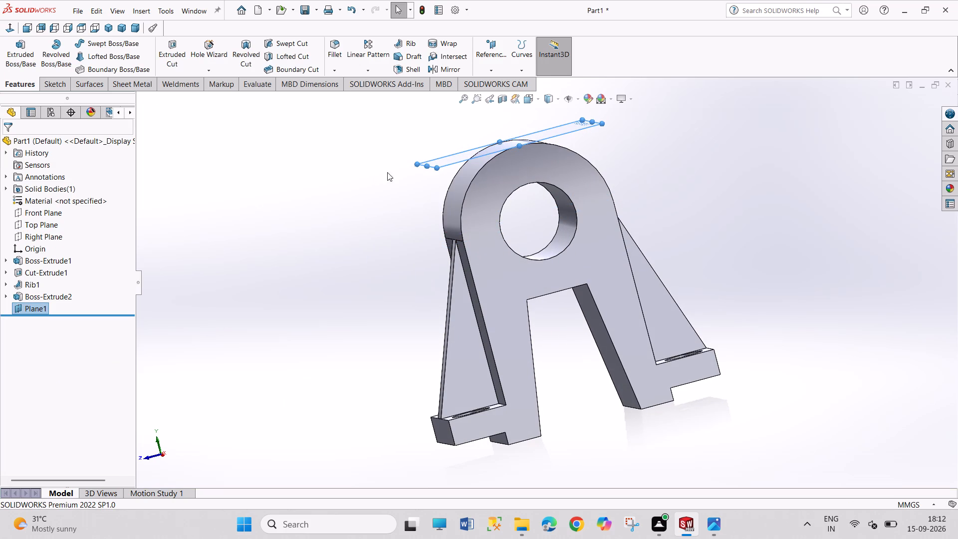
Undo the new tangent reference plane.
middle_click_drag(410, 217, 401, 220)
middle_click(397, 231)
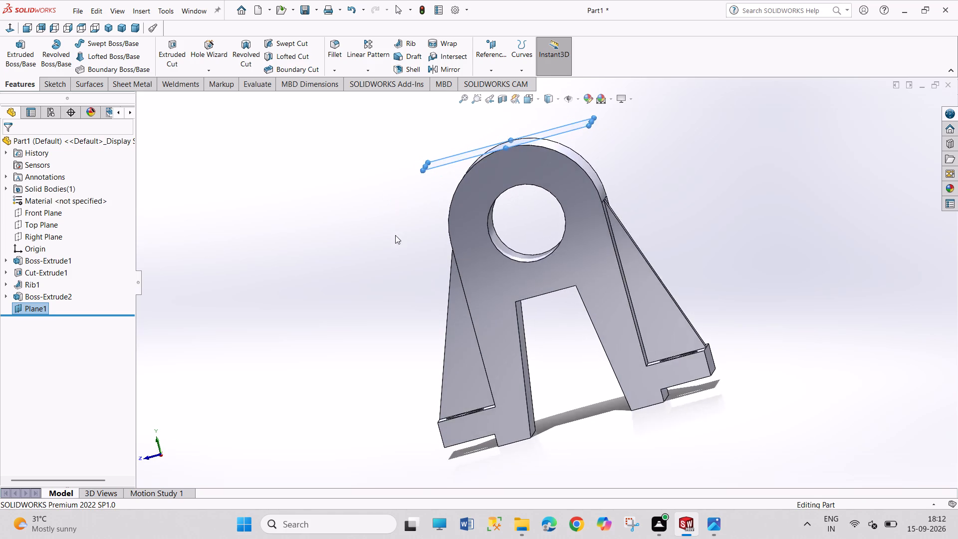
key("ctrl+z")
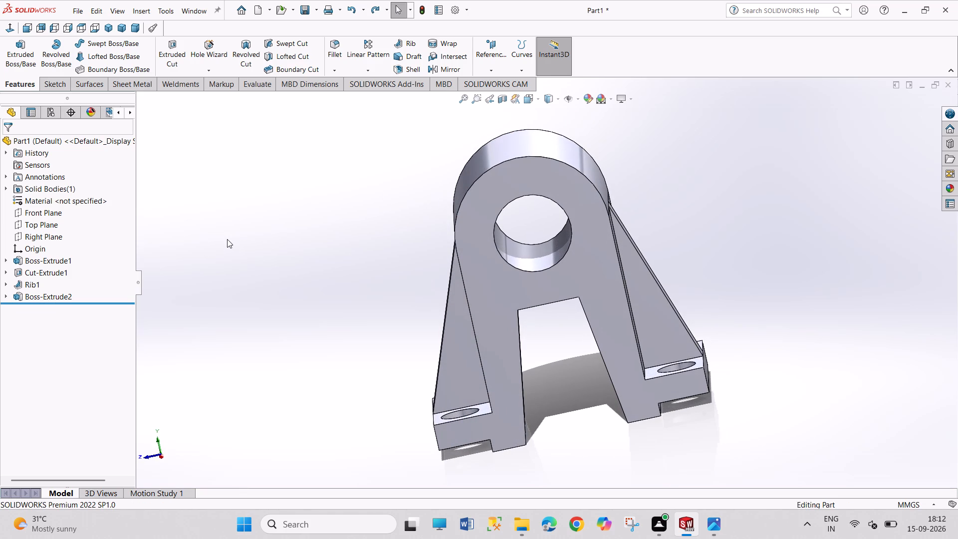
Create a reference plane again, parallel to the Top Plane and tangent to the bracket's rounded top face.
left_click(42, 226)
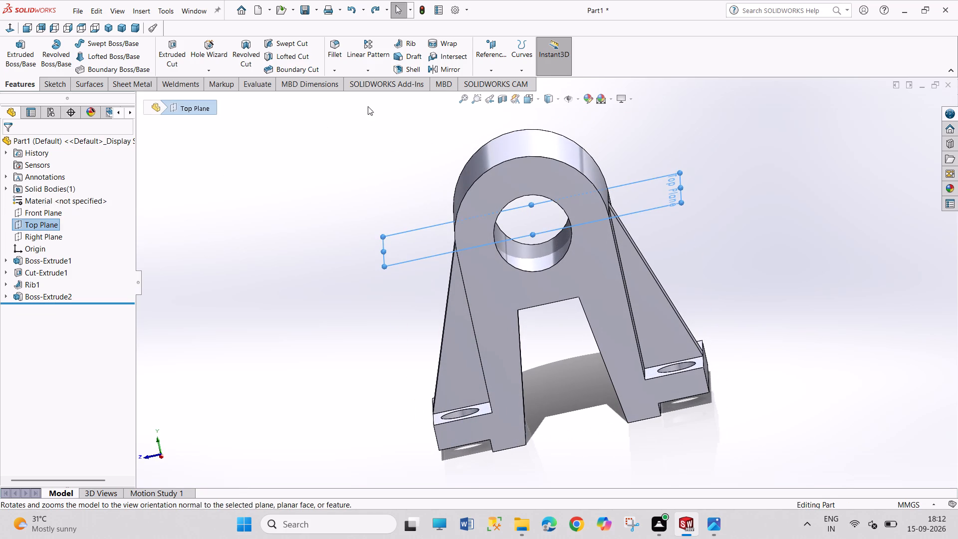
left_click(499, 64)
left_click(500, 81)
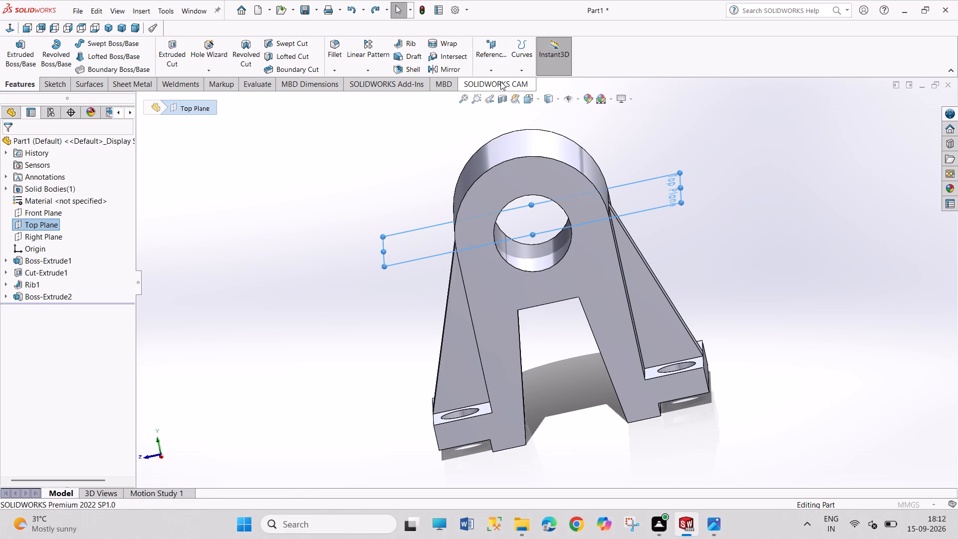
left_click(525, 143)
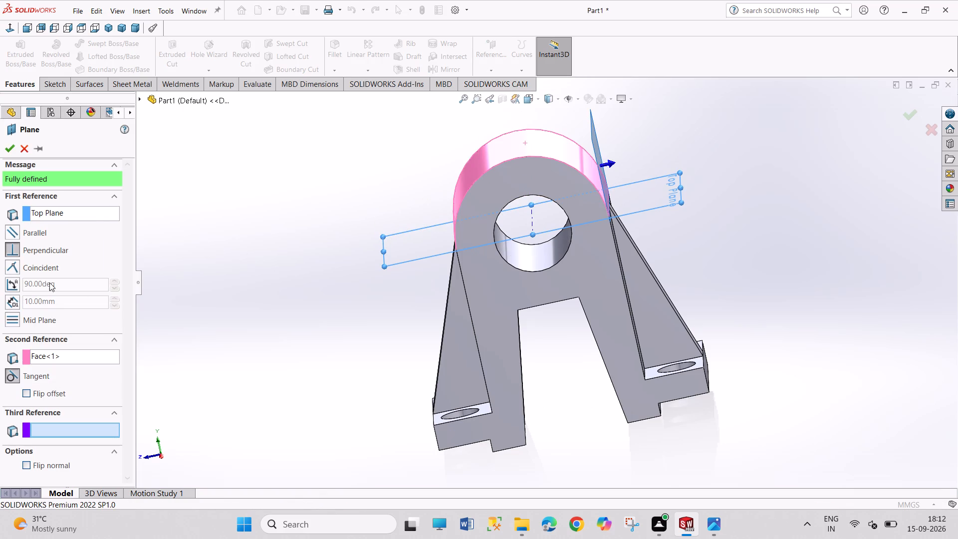
left_click(11, 228)
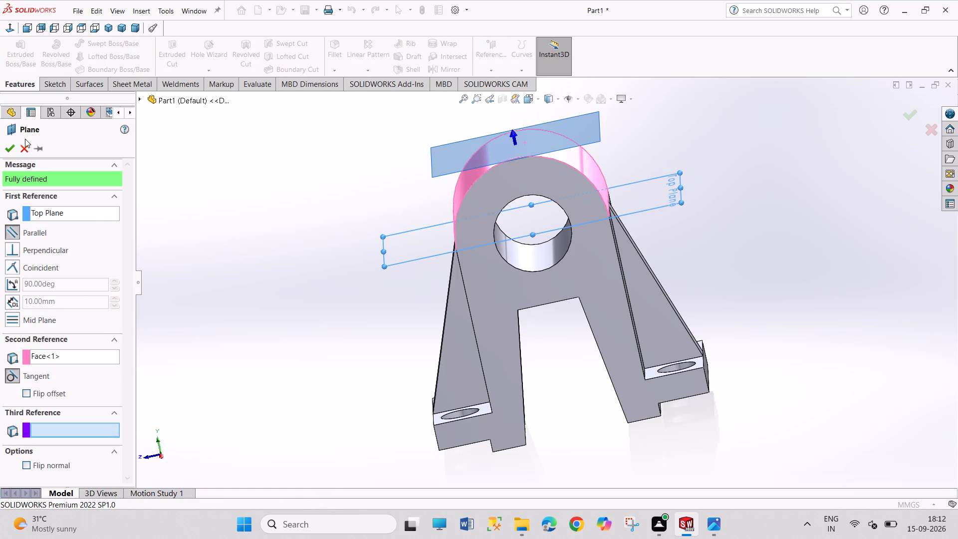
left_click(8, 147)
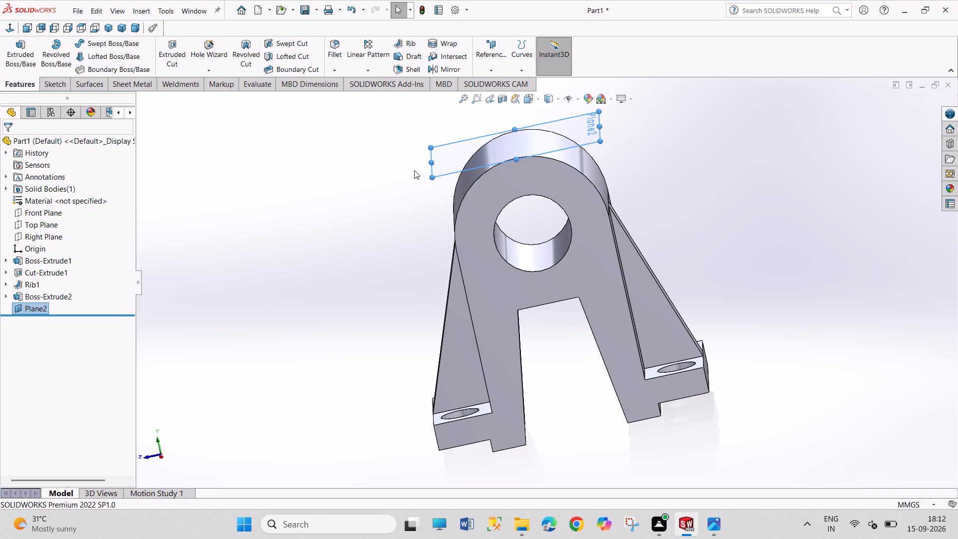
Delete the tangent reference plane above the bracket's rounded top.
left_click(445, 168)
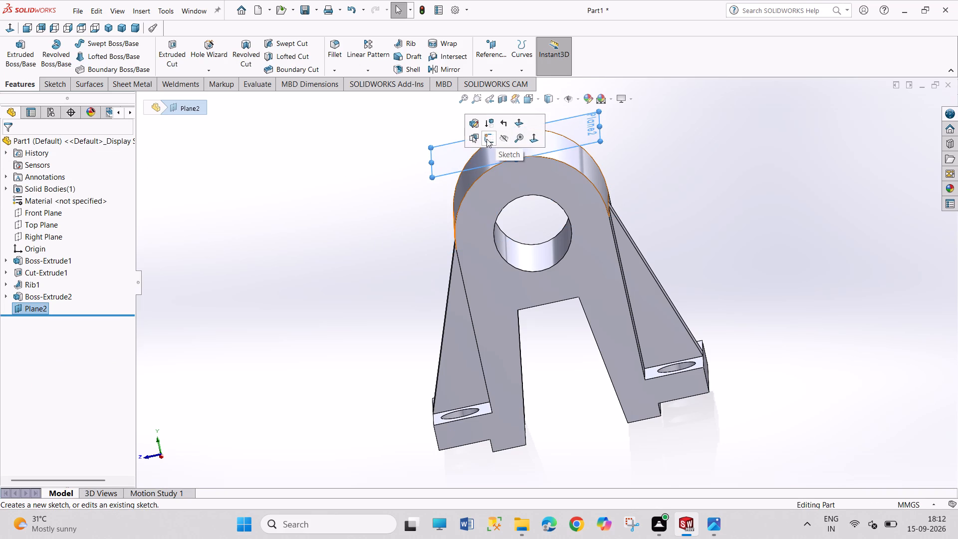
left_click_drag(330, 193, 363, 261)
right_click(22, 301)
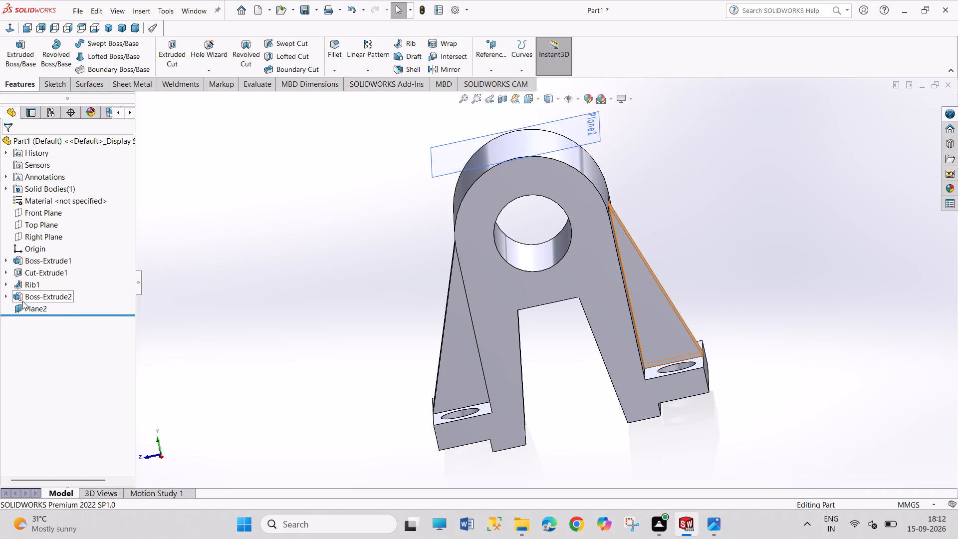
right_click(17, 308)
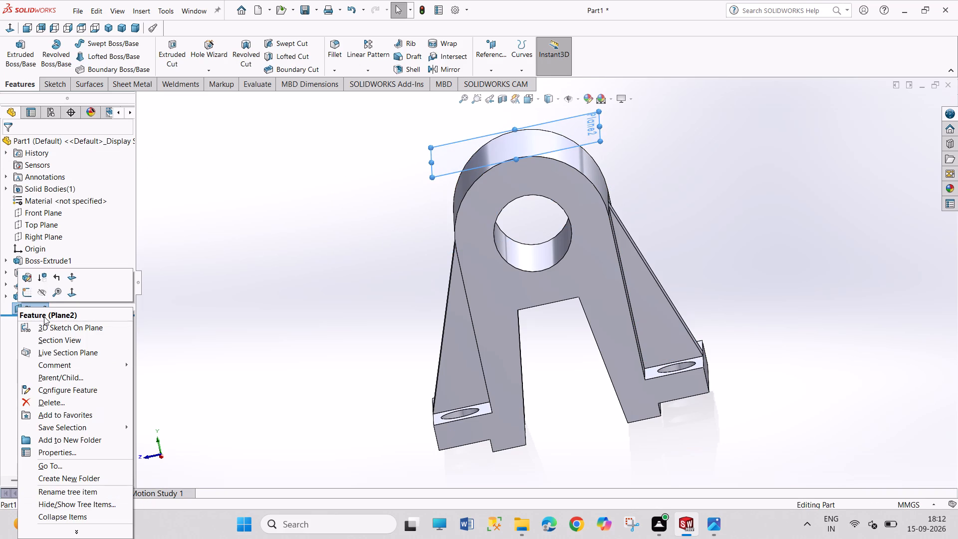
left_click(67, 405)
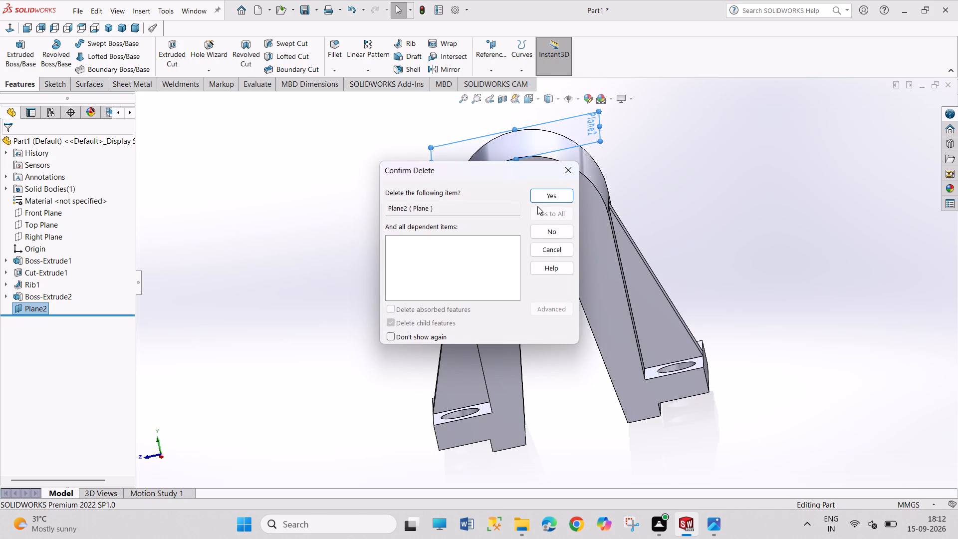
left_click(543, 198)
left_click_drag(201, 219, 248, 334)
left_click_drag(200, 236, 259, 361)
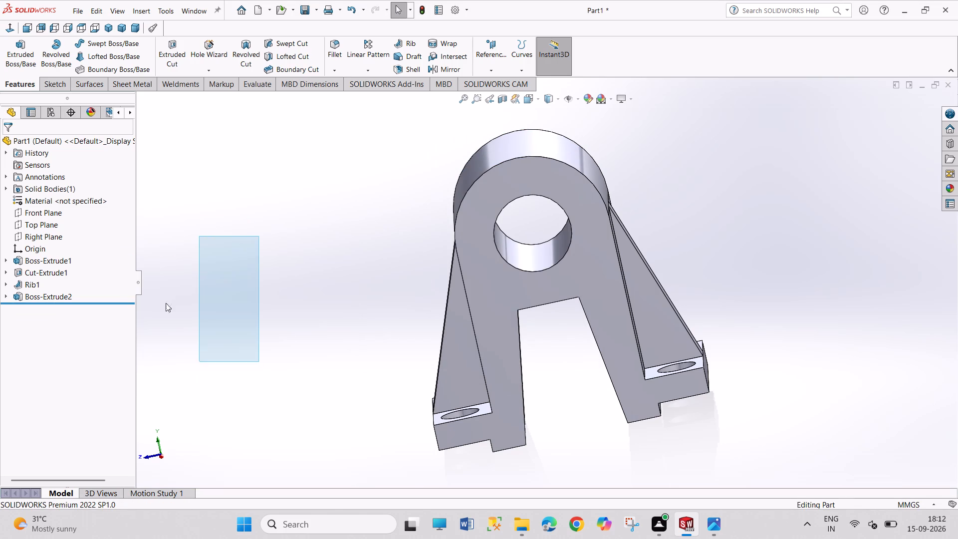
Create a reference plane parallel to the Top Plane and tangent to the bracket's rounded top face.
left_click(47, 226)
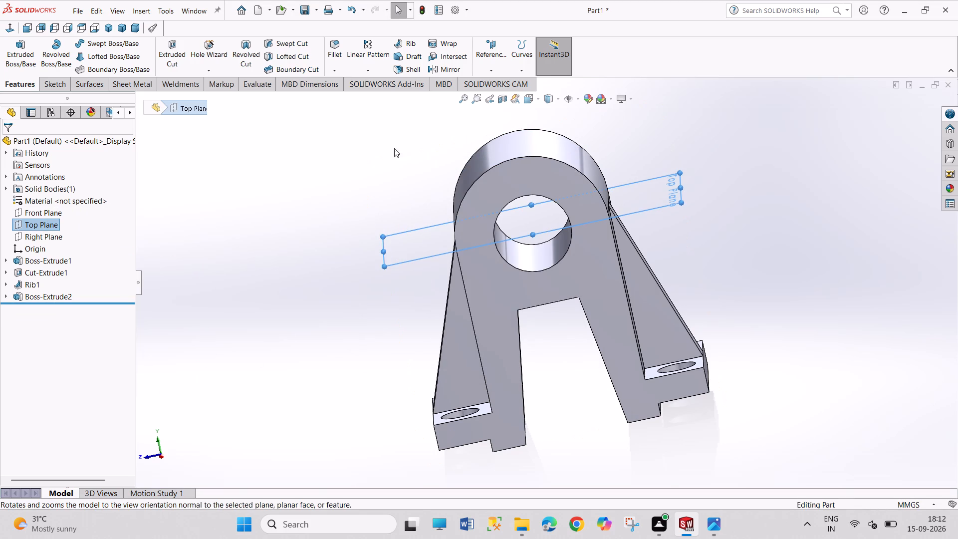
left_click(475, 67)
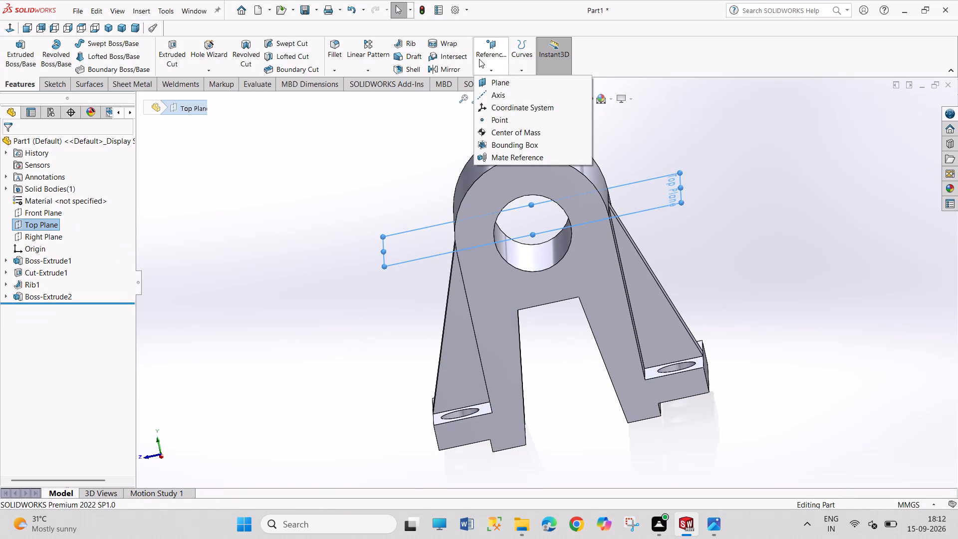
left_click(488, 83)
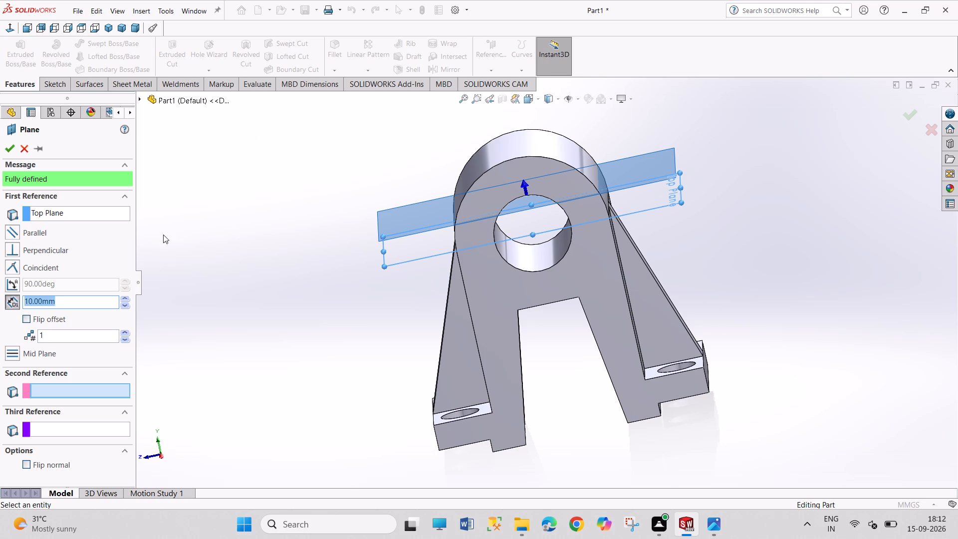
left_click(515, 147)
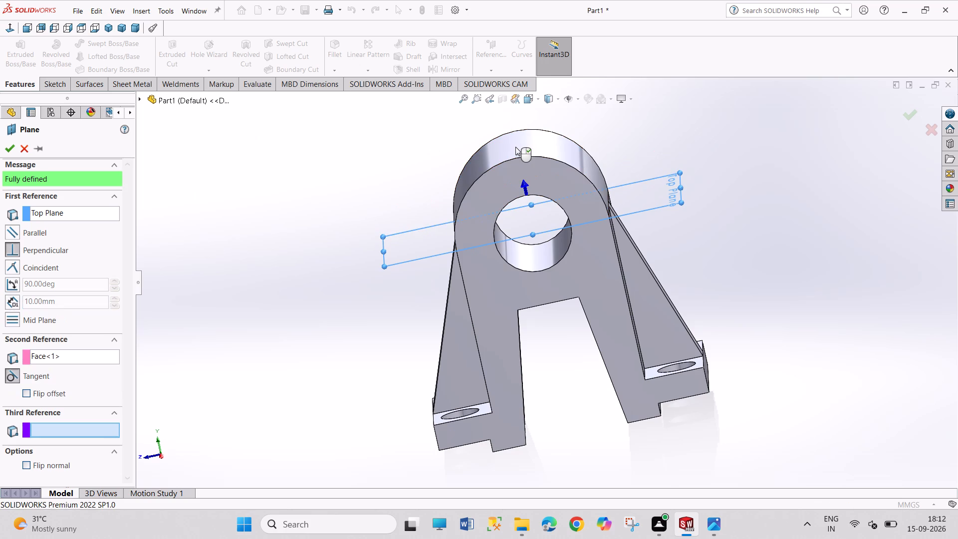
left_click(13, 231)
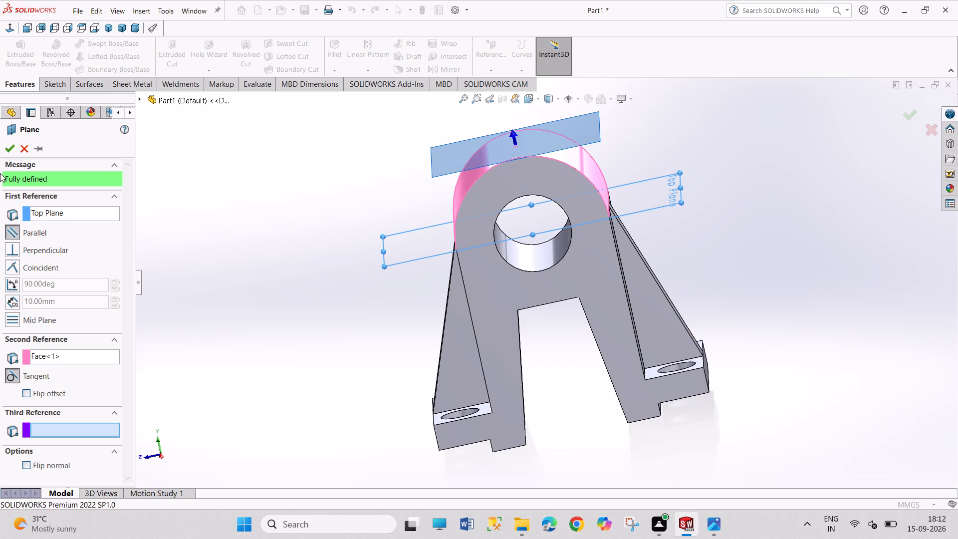
left_click(10, 148)
Sketch a center rectangle about 30 mm by 10 mm on the new tangent plane, centred on the origin.
left_click(445, 167)
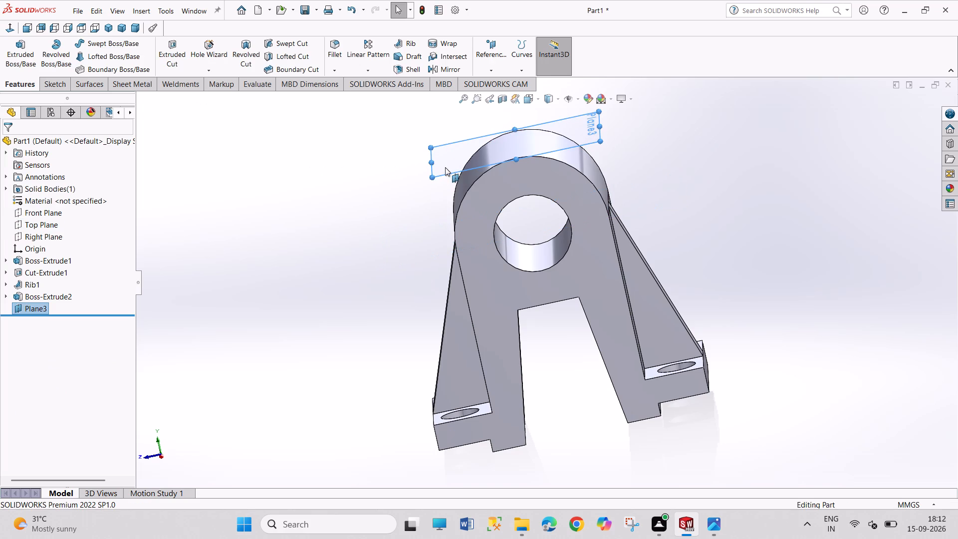
left_click(493, 136)
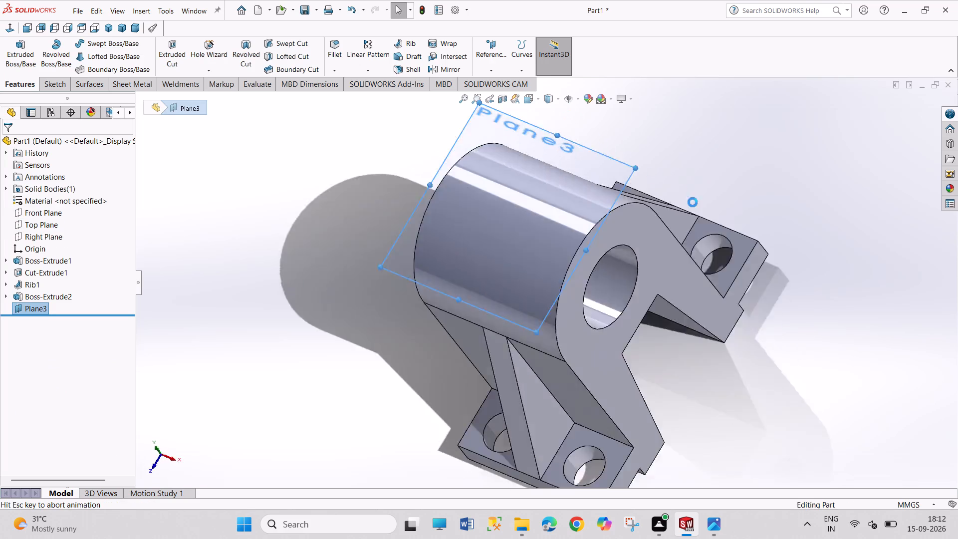
left_click_drag(760, 271, 792, 366)
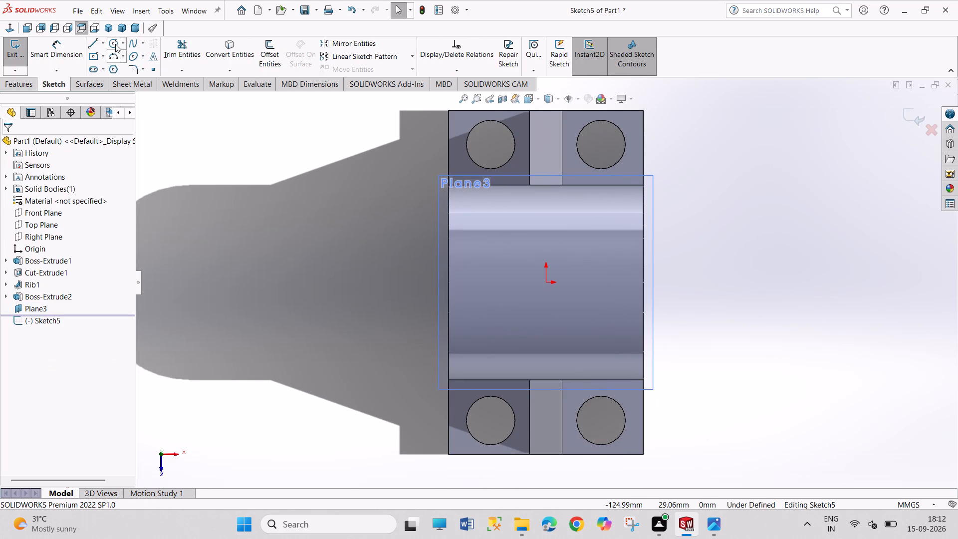
left_click(111, 42)
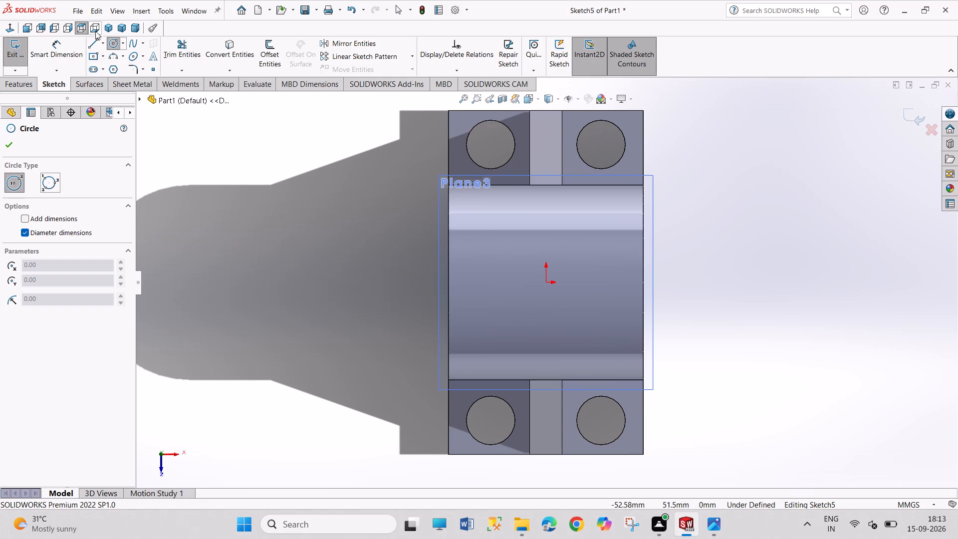
left_click(92, 58)
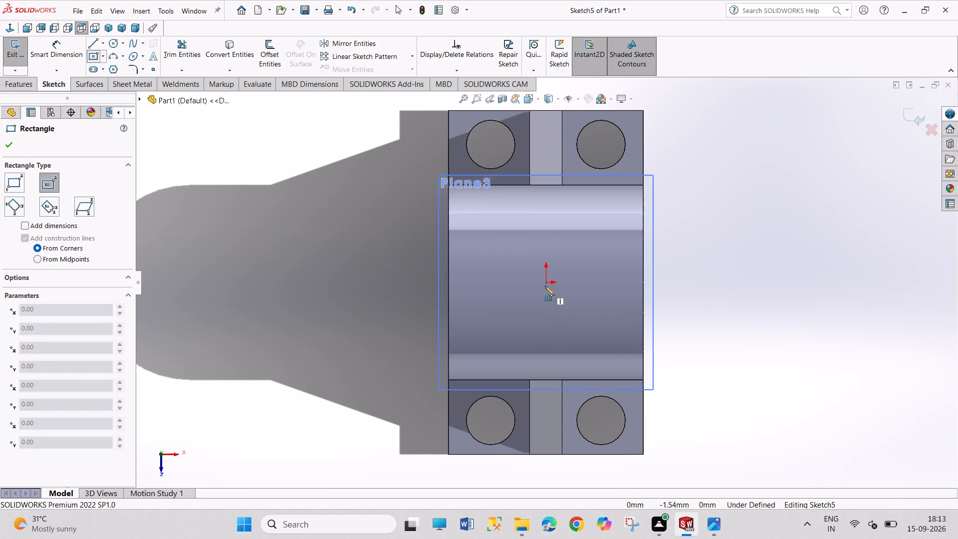
left_click(544, 283)
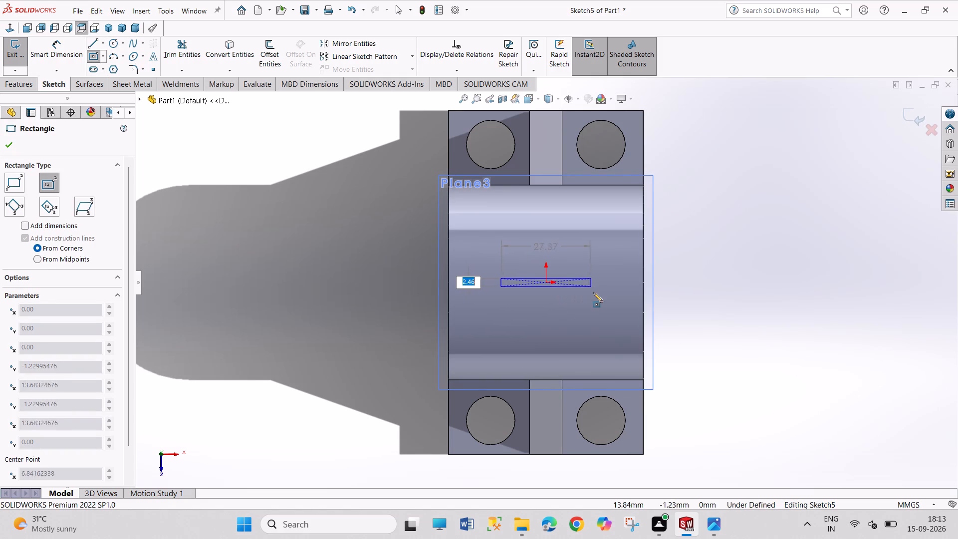
left_click(595, 299)
Dimension the slot rectangle 32 mm long and 14 mm wide, and close the sketch.
right_click_drag(674, 325, 690, 207)
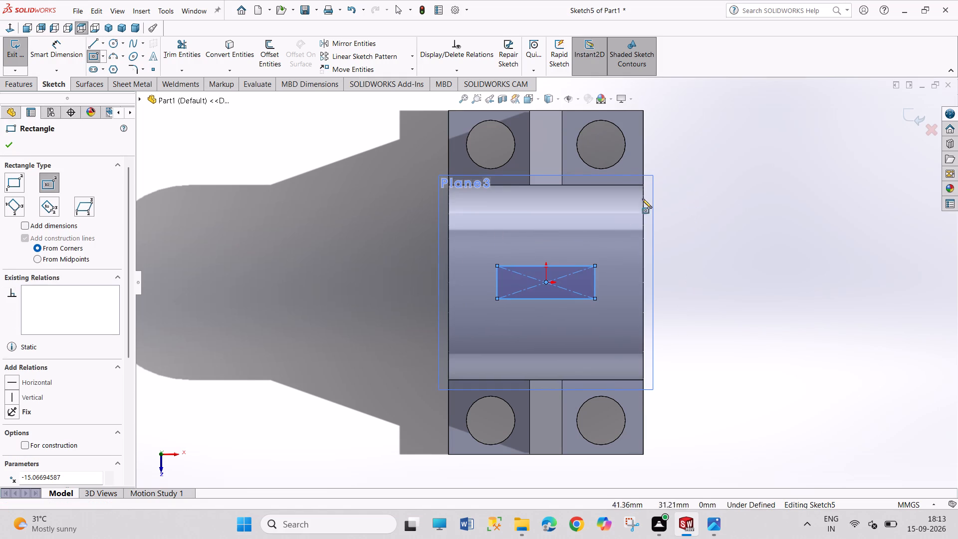
right_click_drag(726, 330, 673, 111)
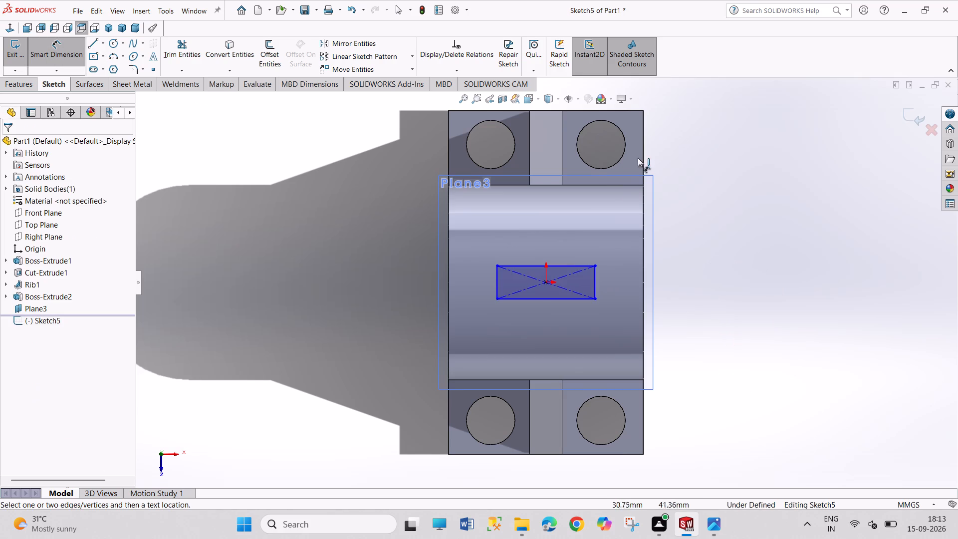
left_click_drag(562, 265, 562, 259)
left_click(561, 242)
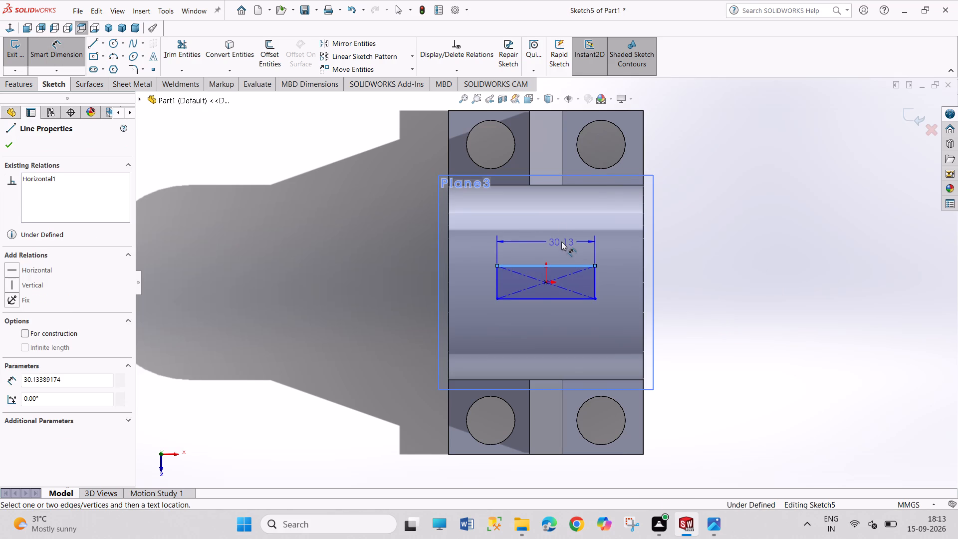
type("32")
key("Return")
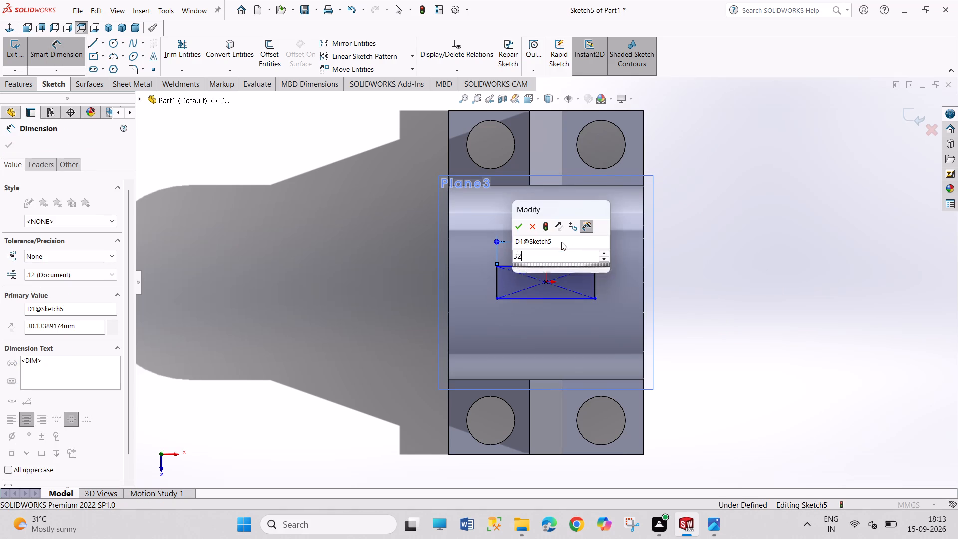
left_click(597, 282)
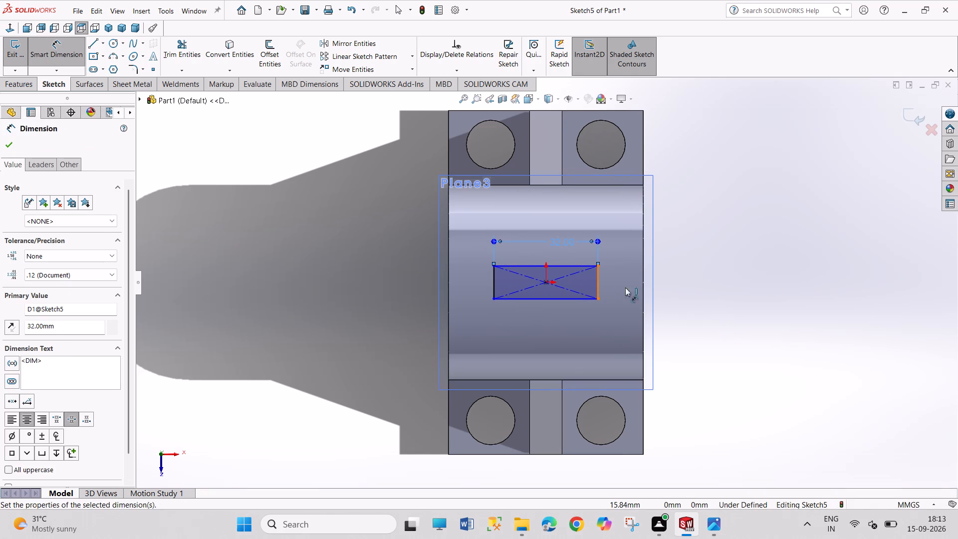
left_click(677, 241)
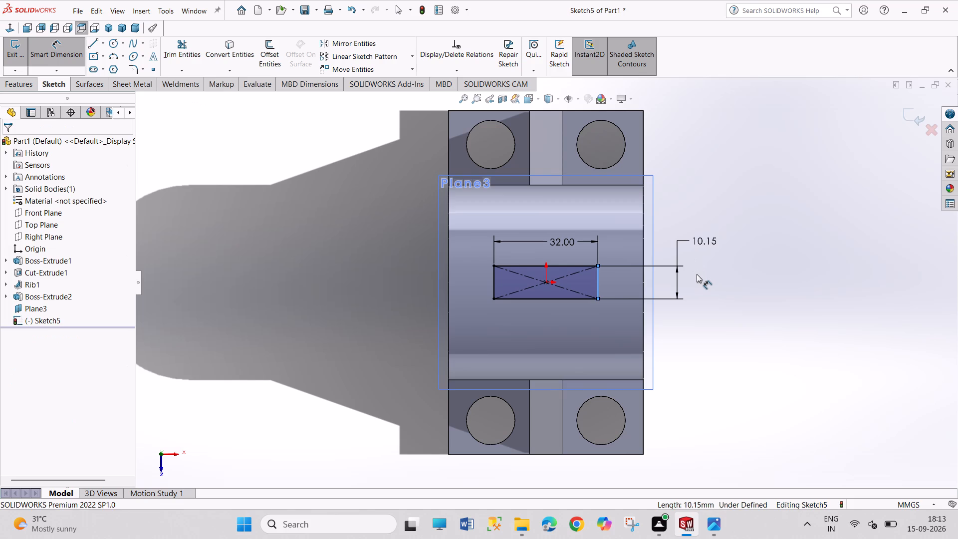
type("14")
key("Return")
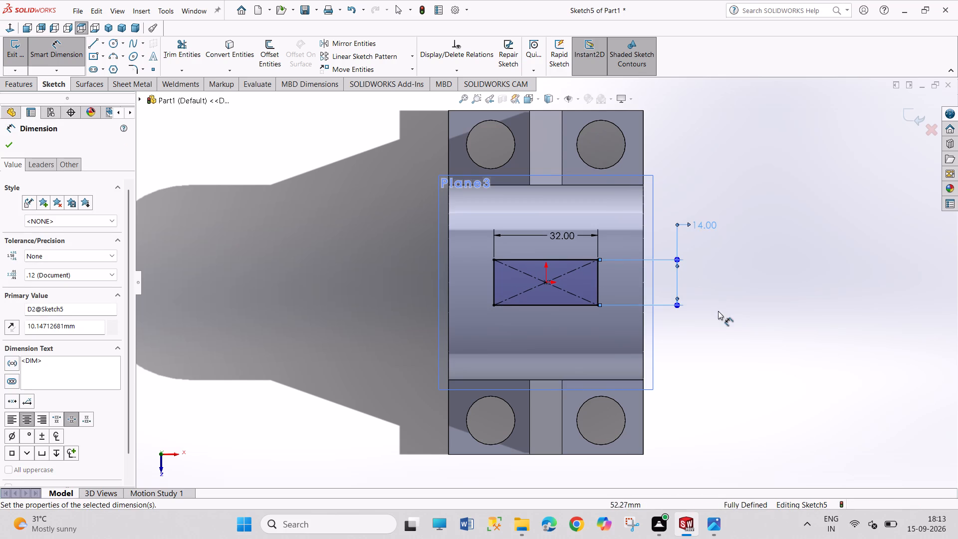
right_click(717, 311)
left_click(742, 344)
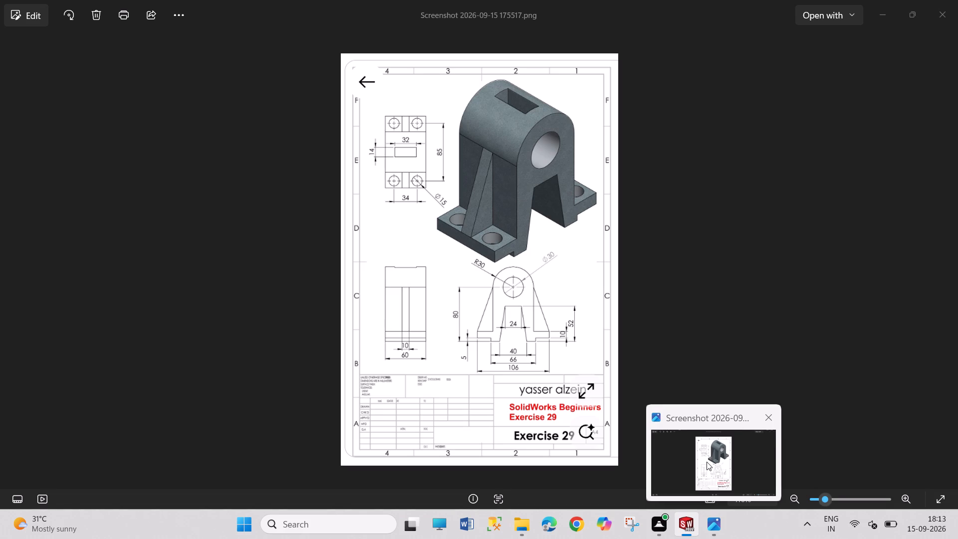
left_click(14, 51)
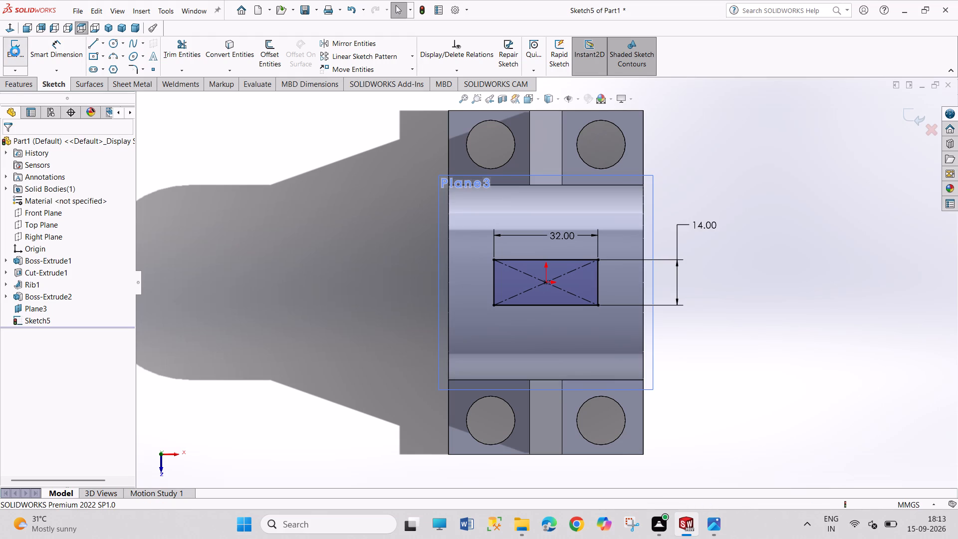
Cut-extrude the slot rectangle with the Up To Next end condition, through the top wall into the bore.
left_click(171, 63)
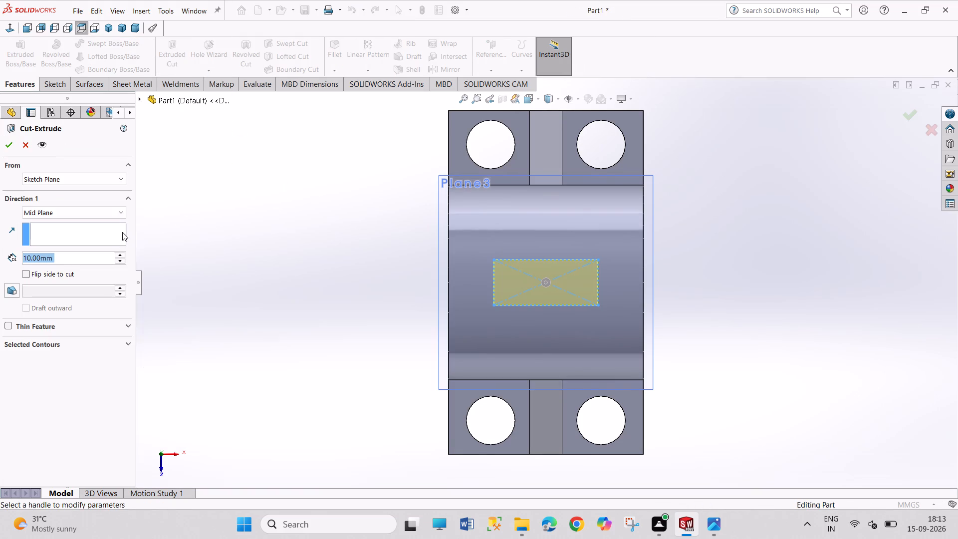
left_click(103, 205)
left_click(111, 219)
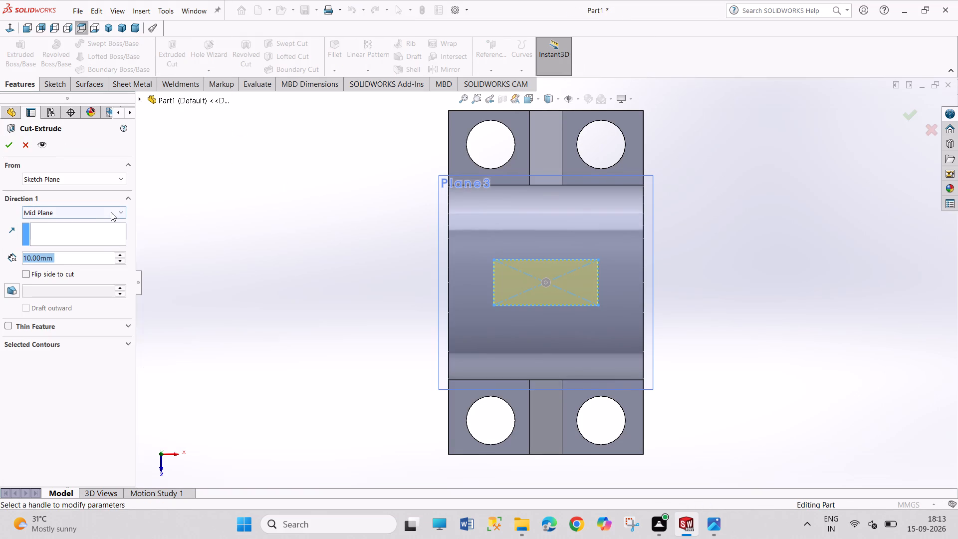
left_click(111, 212)
left_click(105, 247)
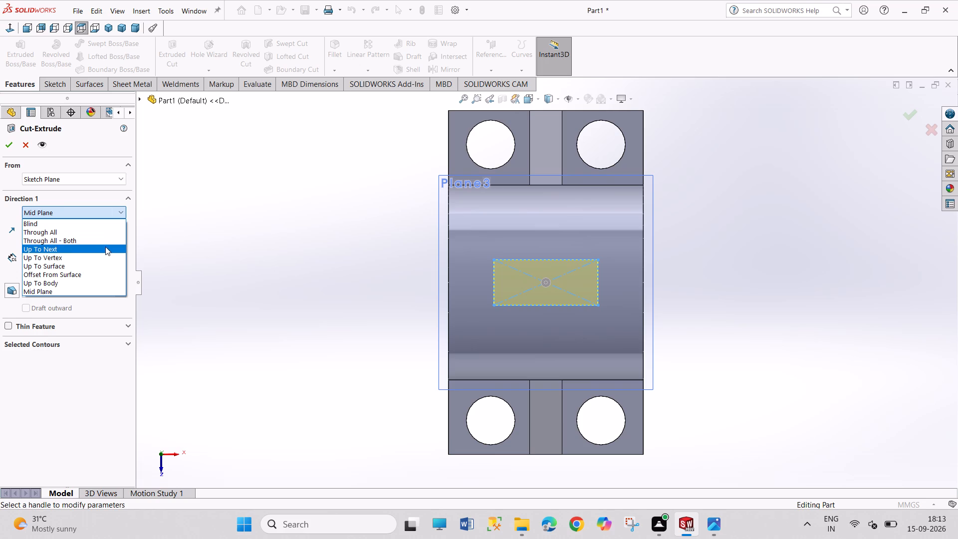
middle_click_drag(227, 307, 88, 269)
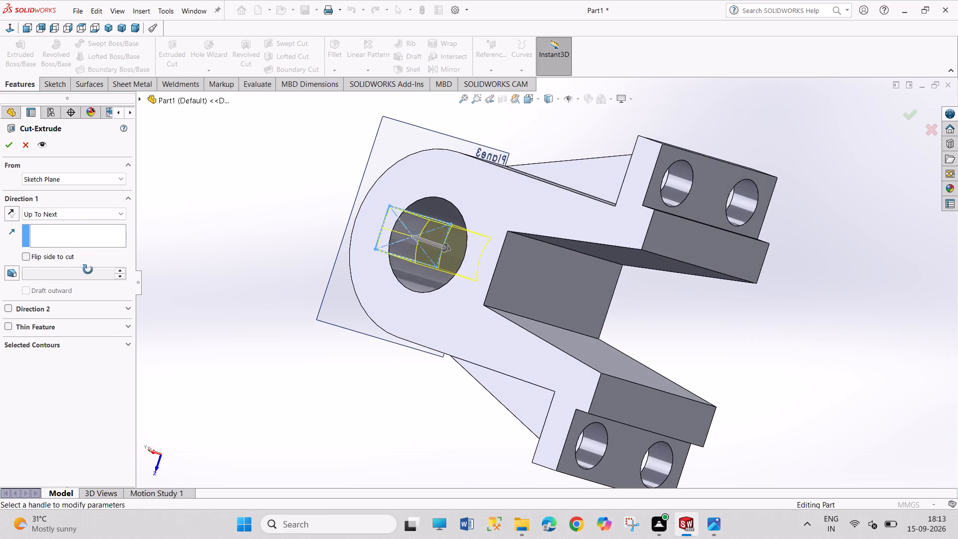
middle_click_drag(88, 269, 96, 274)
left_click(11, 146)
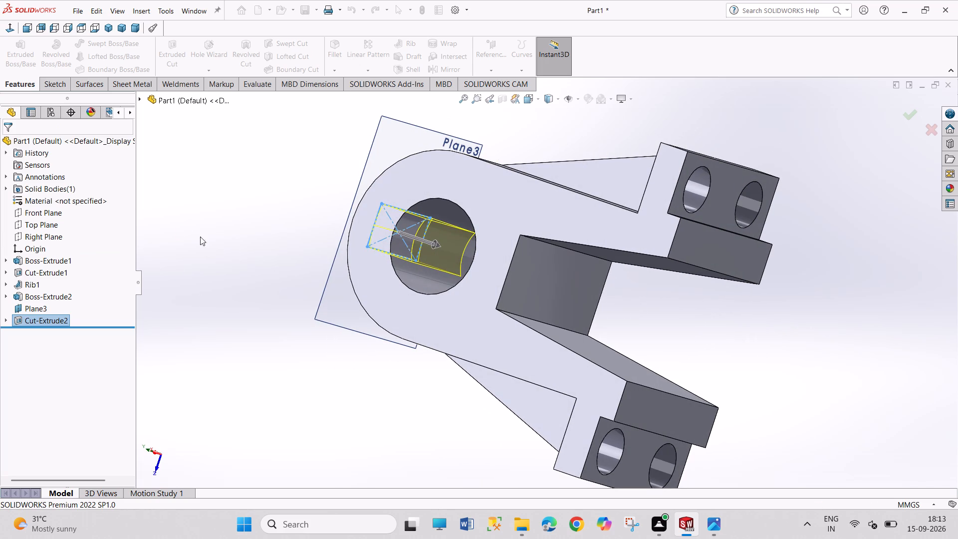
left_click_drag(214, 221, 255, 297)
Hide the tangent reference plane above the bracket's rounded top.
right_click(381, 157)
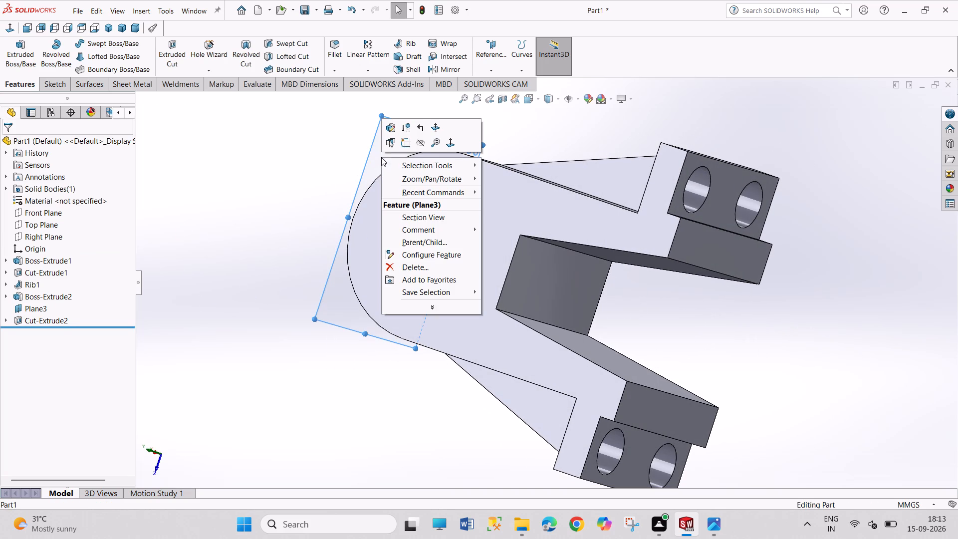
left_click(415, 145)
left_click_drag(243, 200, 308, 286)
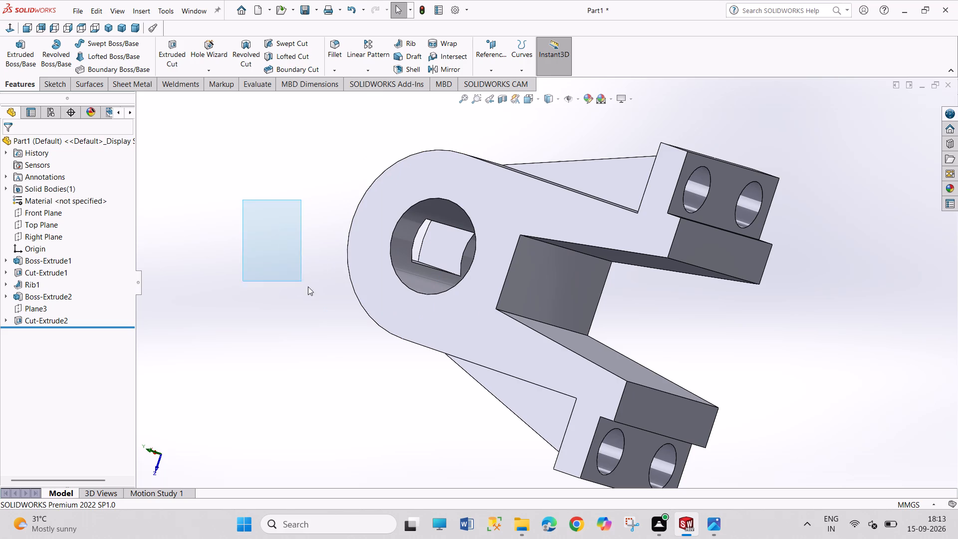
Examine the finished bracket from several angles, including the top slot, ribs and mounting holes.
middle_click_drag(281, 252, 399, 229)
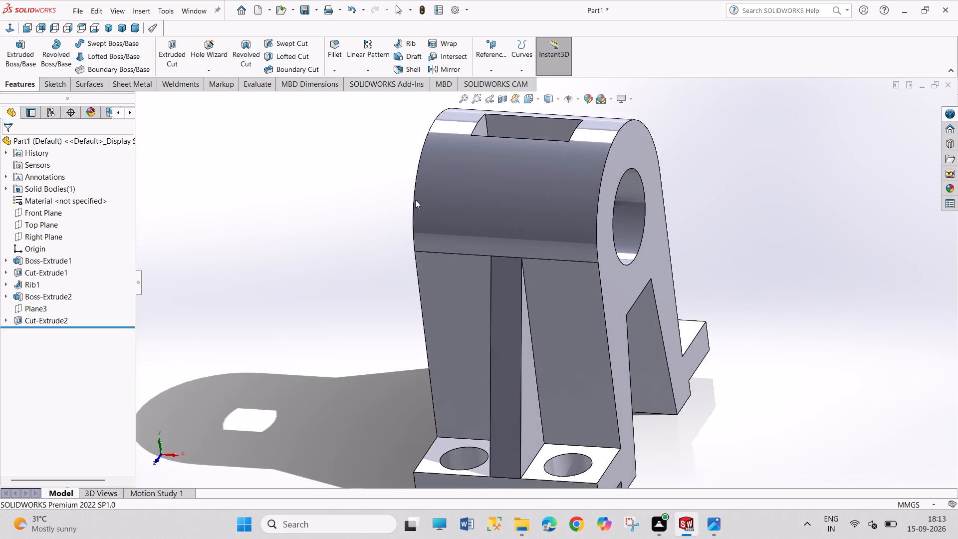
scroll(410, 252, "down", 2)
scroll(409, 270, "up", 5)
middle_click_drag(365, 409, 276, 415)
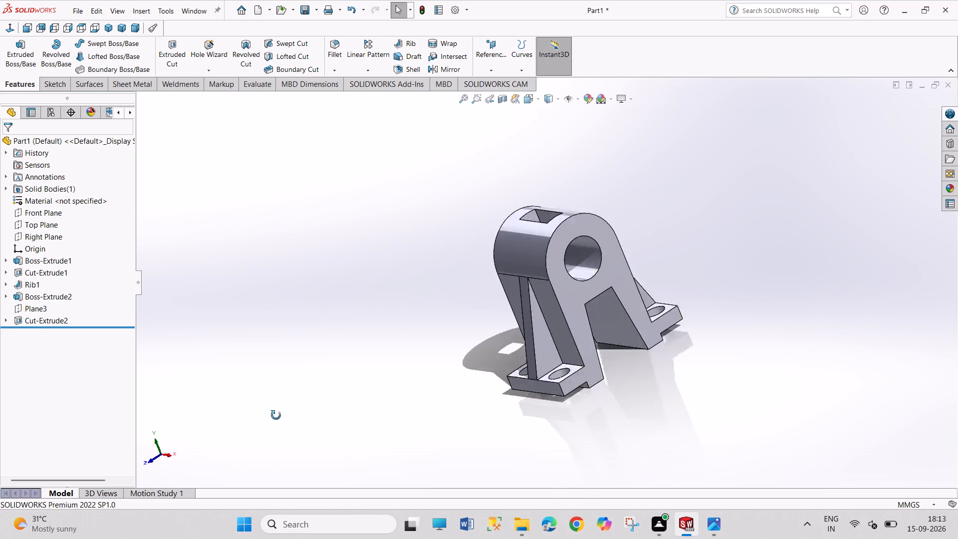
middle_click_drag(276, 415, 256, 411)
scroll(640, 427, "up", 1)
middle_click_drag(632, 429, 349, 363)
scroll(585, 411, "up", 1)
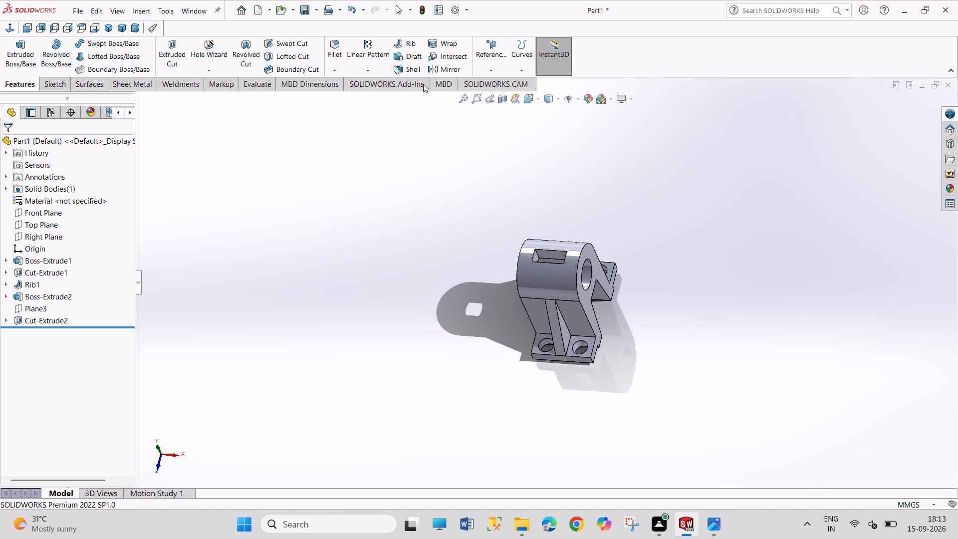
Set the finished bracket to the standard isometric view.
left_click(107, 28)
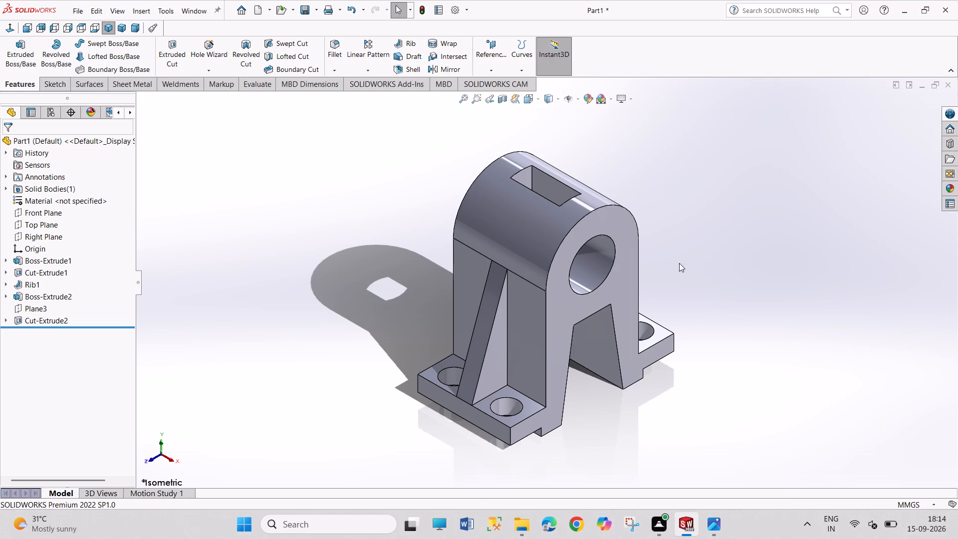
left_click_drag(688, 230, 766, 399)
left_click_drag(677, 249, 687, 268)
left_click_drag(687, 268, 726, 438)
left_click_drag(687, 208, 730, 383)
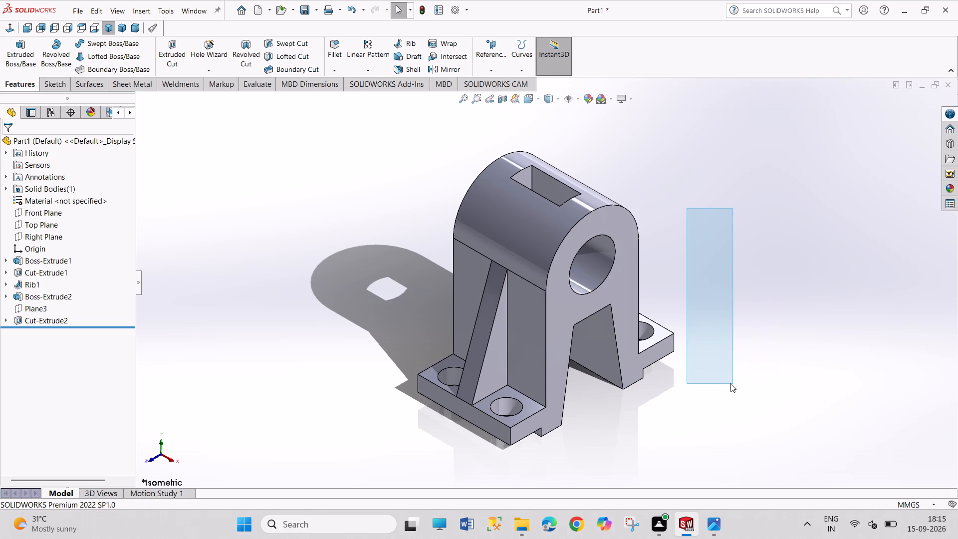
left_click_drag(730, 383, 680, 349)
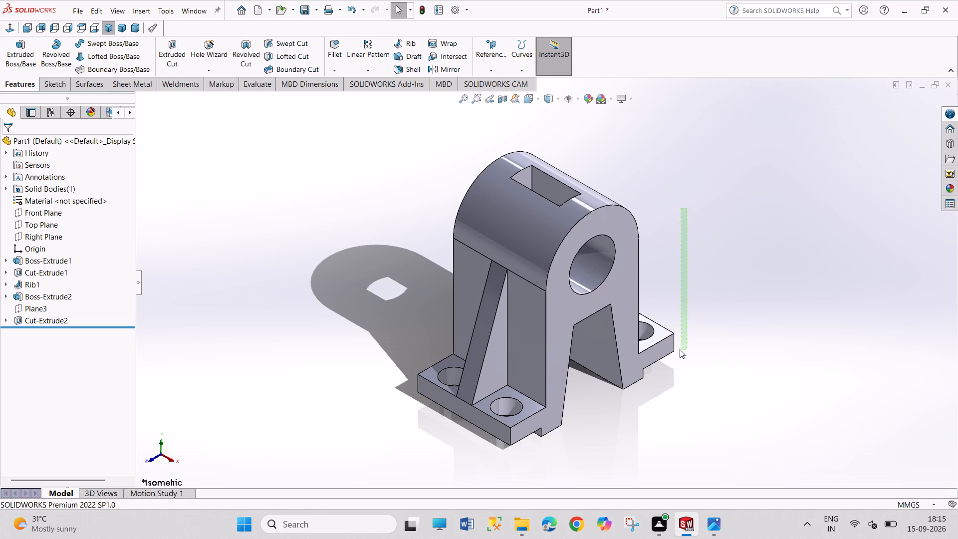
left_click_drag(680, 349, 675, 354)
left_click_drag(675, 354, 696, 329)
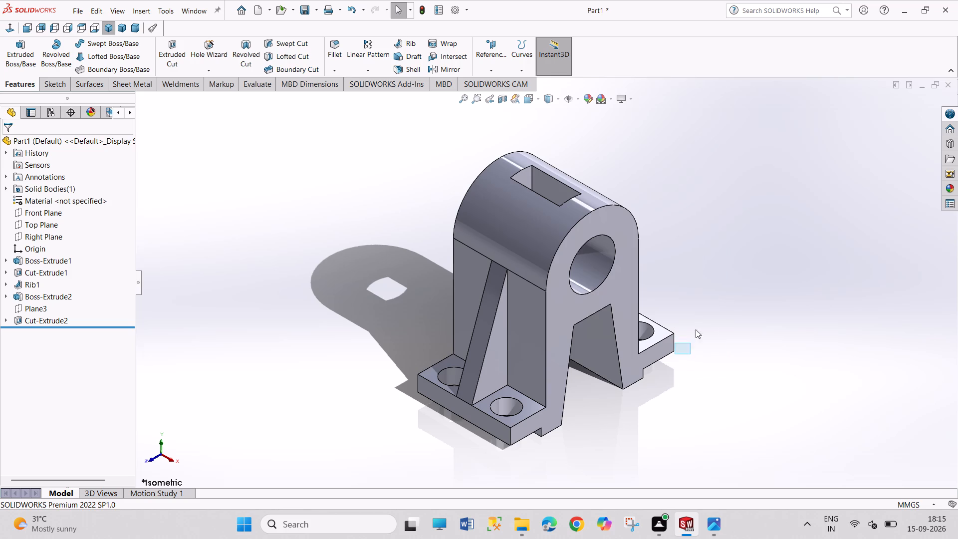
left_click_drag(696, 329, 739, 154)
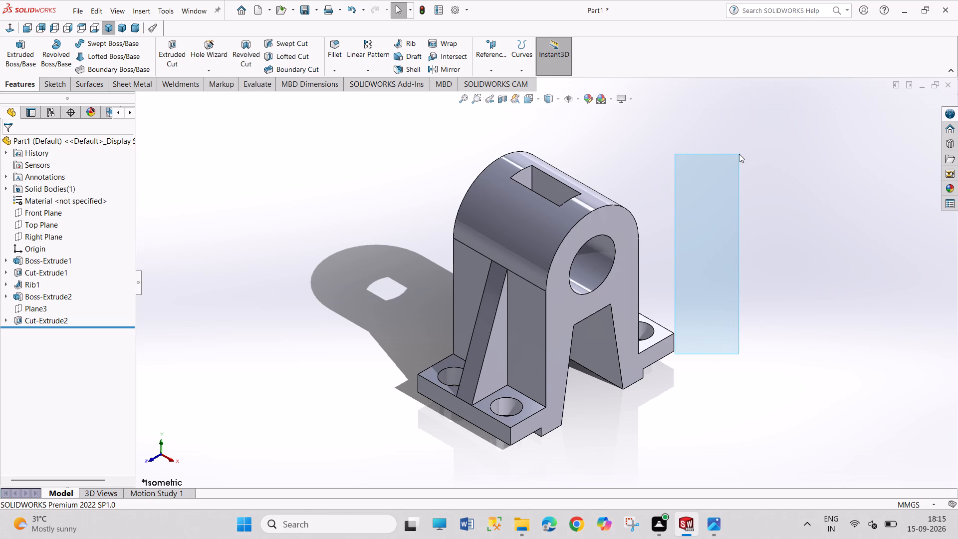
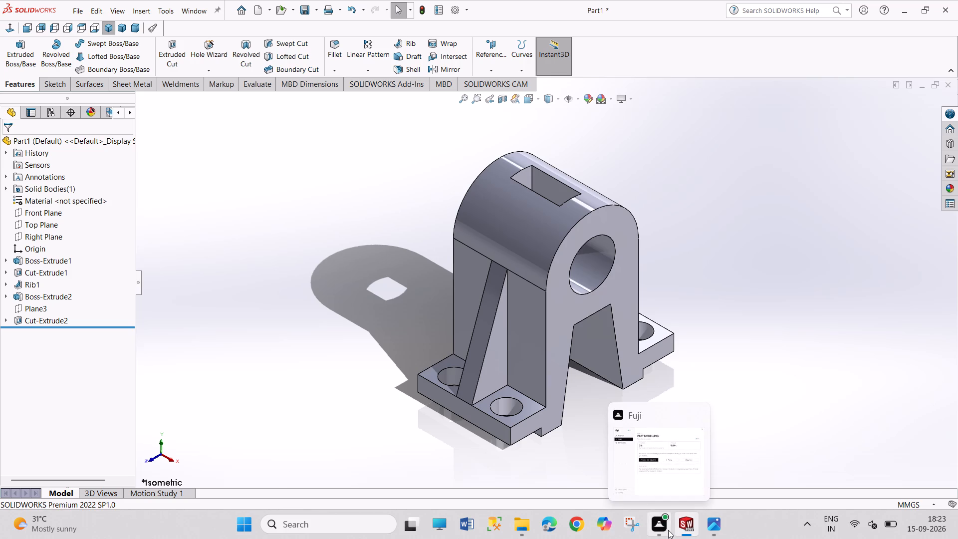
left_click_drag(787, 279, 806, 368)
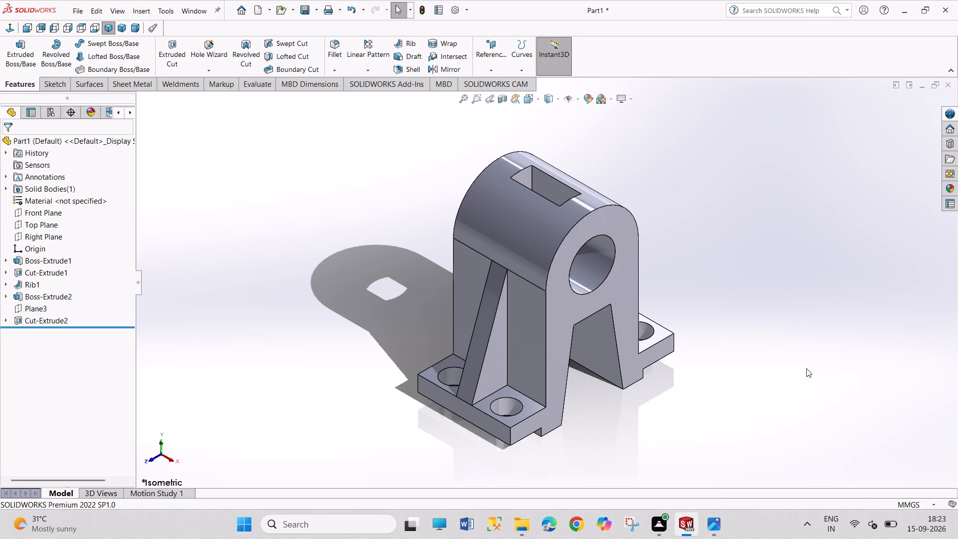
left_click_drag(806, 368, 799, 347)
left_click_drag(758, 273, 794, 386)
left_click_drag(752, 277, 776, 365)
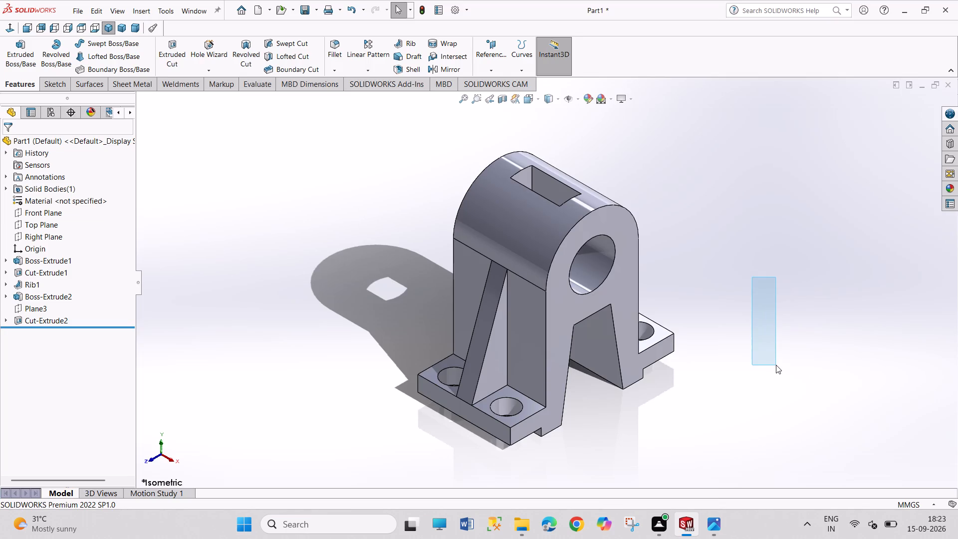
Create a new drawing document with the standard A4 (ANSI) Landscape sheet format.
key("ctrl+n")
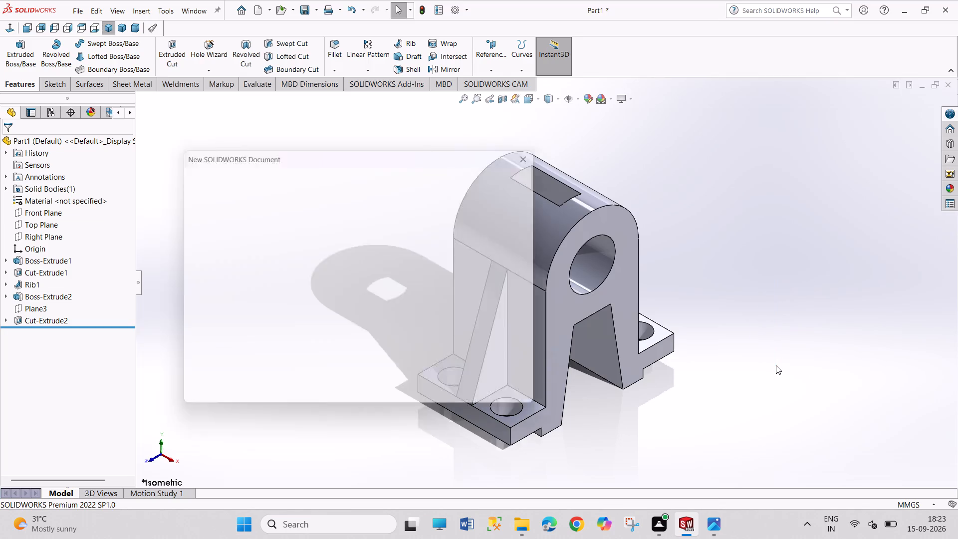
left_click(492, 259)
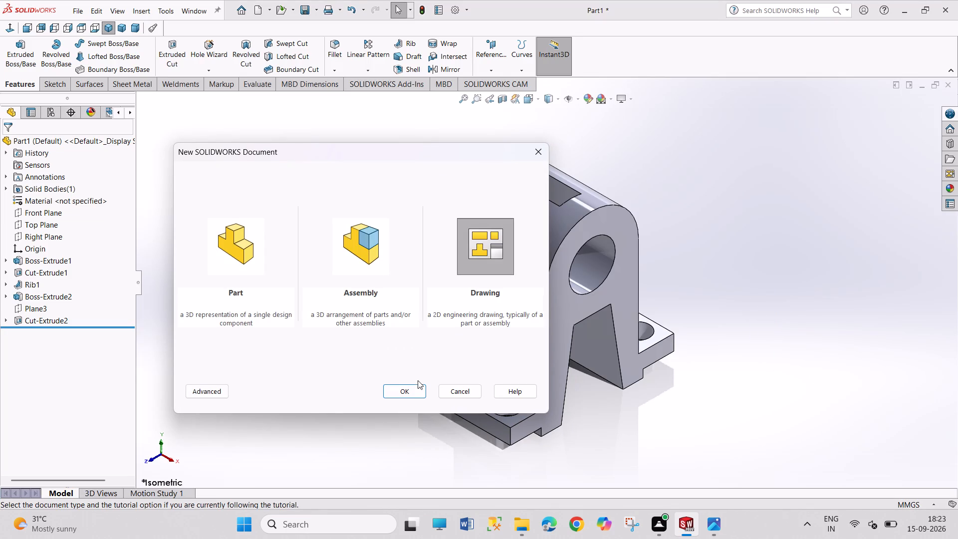
left_click(418, 388)
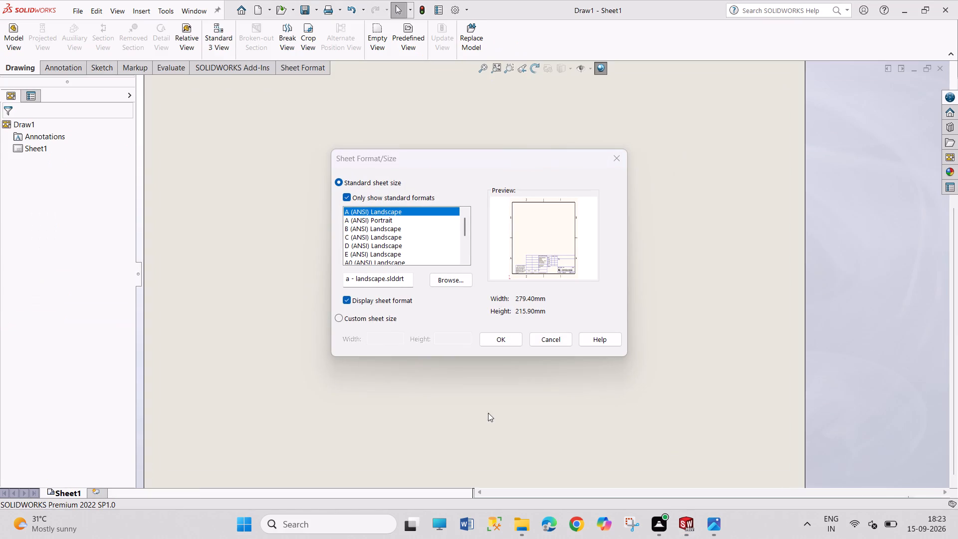
scroll(433, 243, "down", 2)
left_click(429, 244)
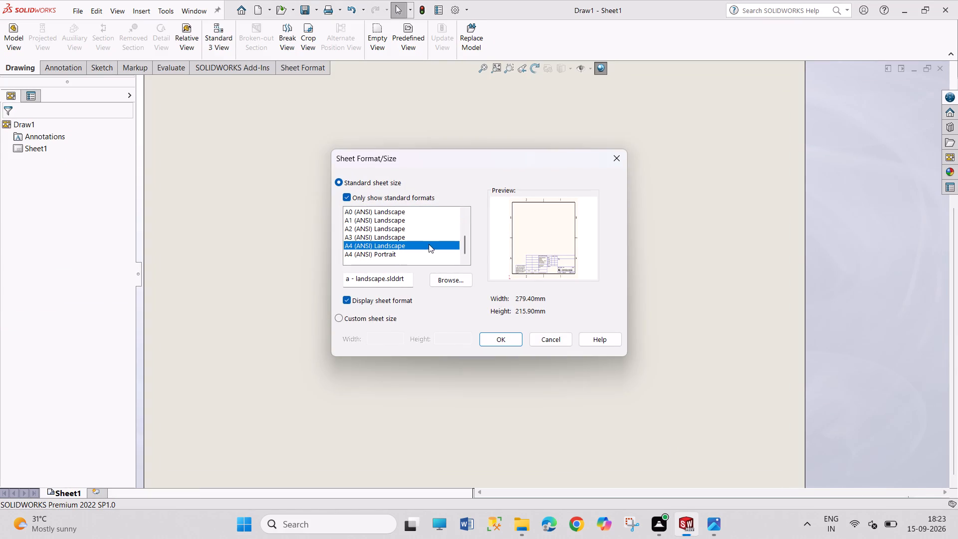
left_click(489, 347)
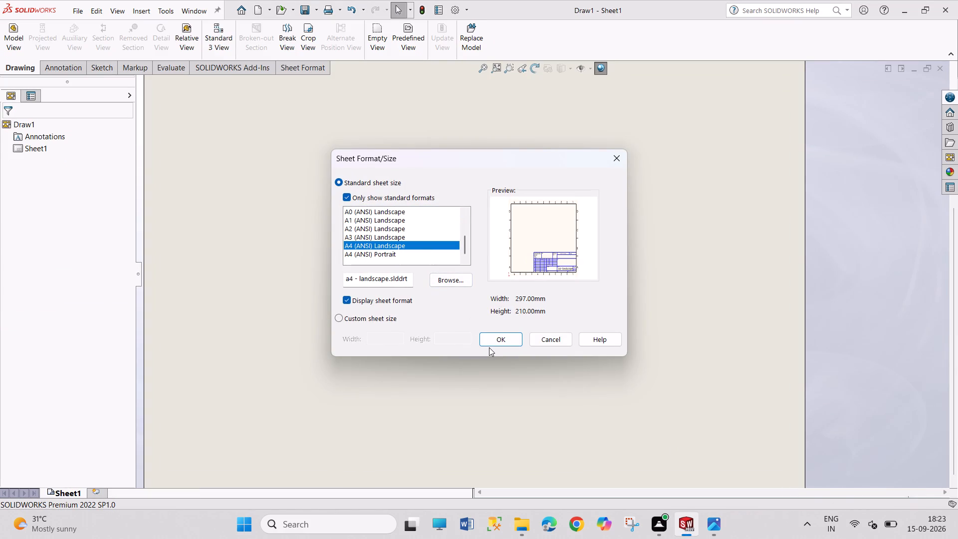
left_click(491, 342)
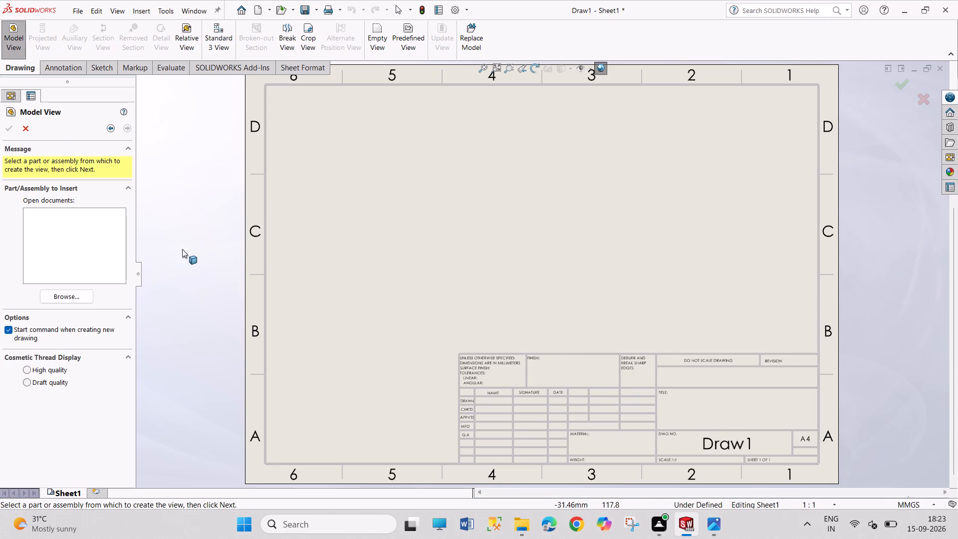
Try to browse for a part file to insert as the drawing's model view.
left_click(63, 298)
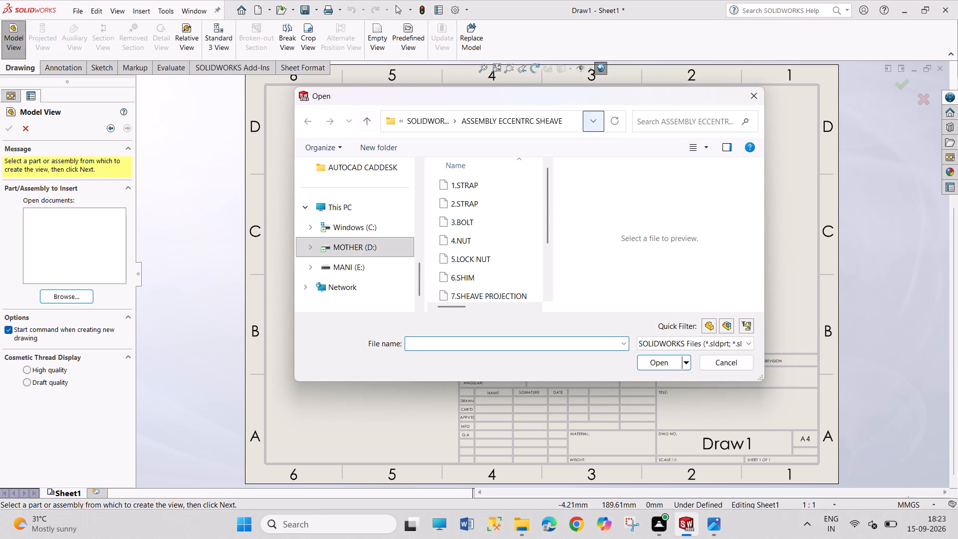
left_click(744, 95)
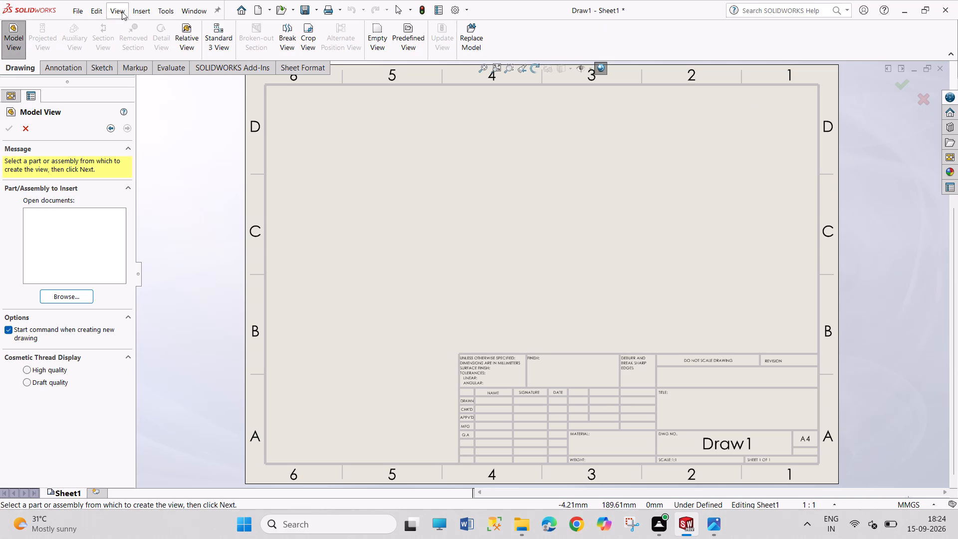
Return to the bracket part and start saving it in ASSEMBLY1111 > FUJI, inside the spring loaded relief assembly folder.
left_click(195, 10)
left_click(238, 111)
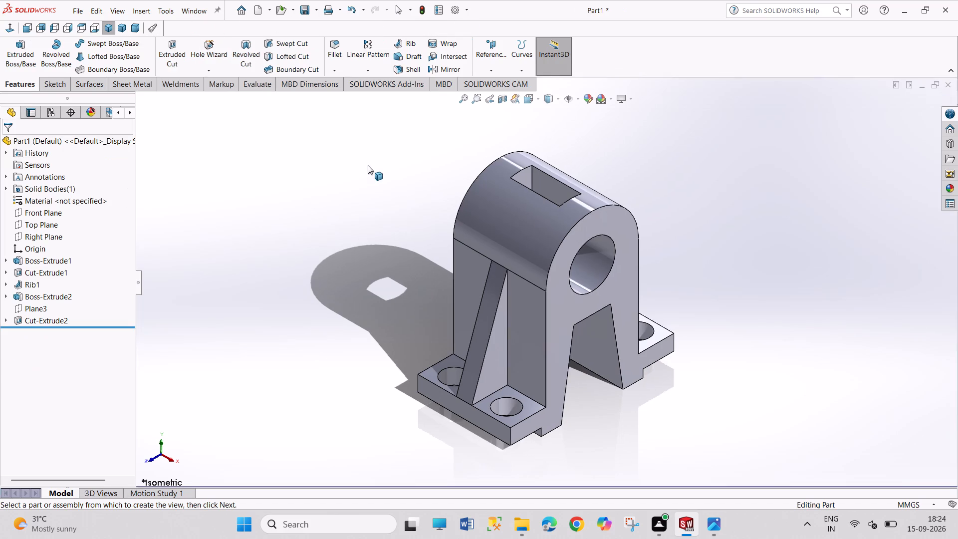
key("ctrl+s")
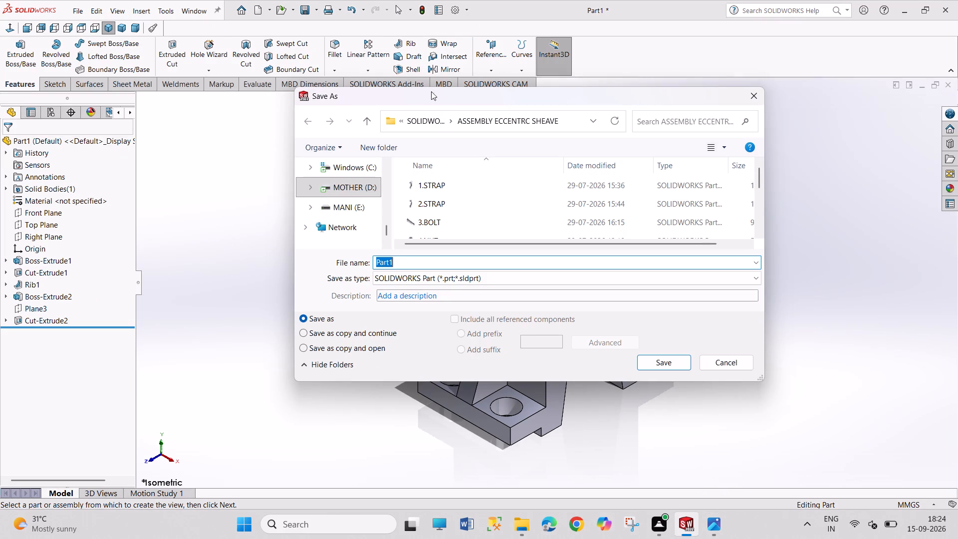
left_click(418, 115)
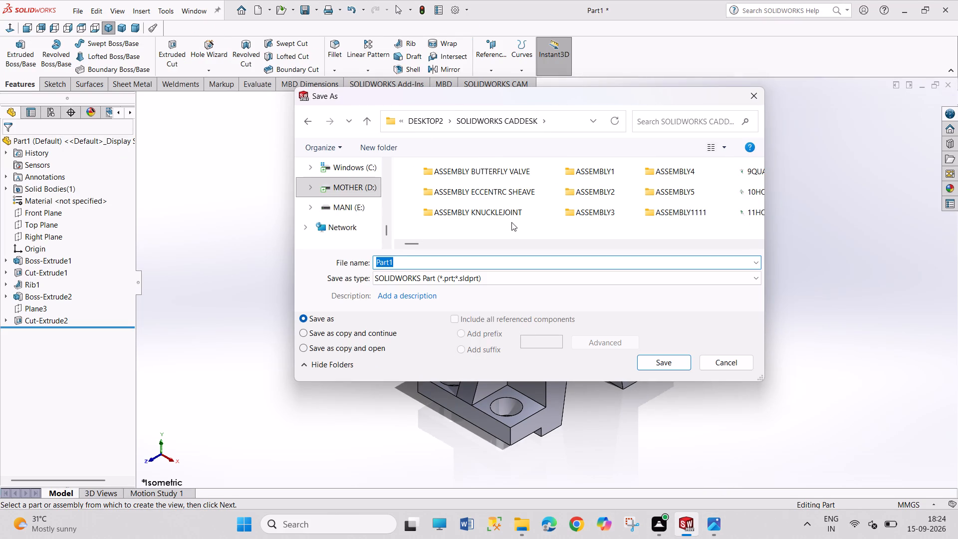
scroll(663, 212, "down", 1)
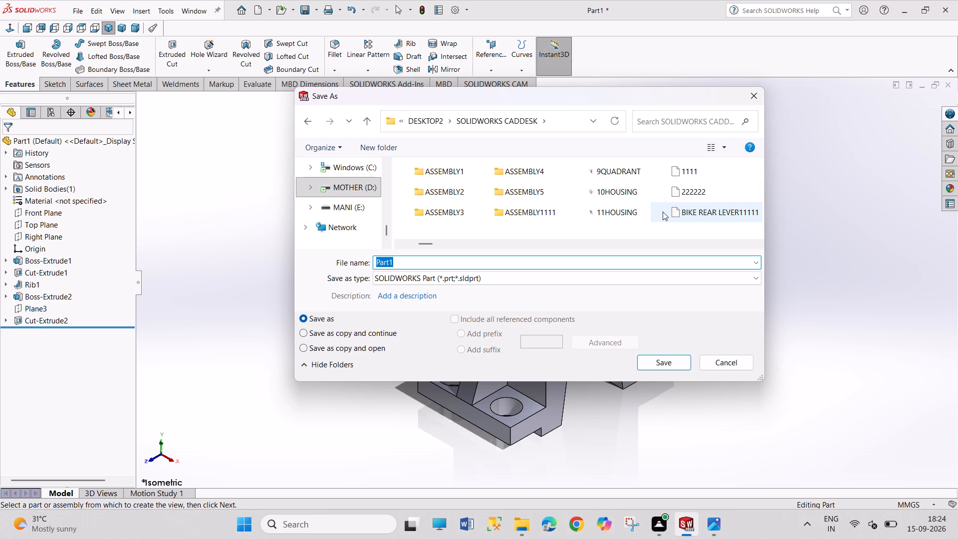
scroll(507, 206, "up", 1)
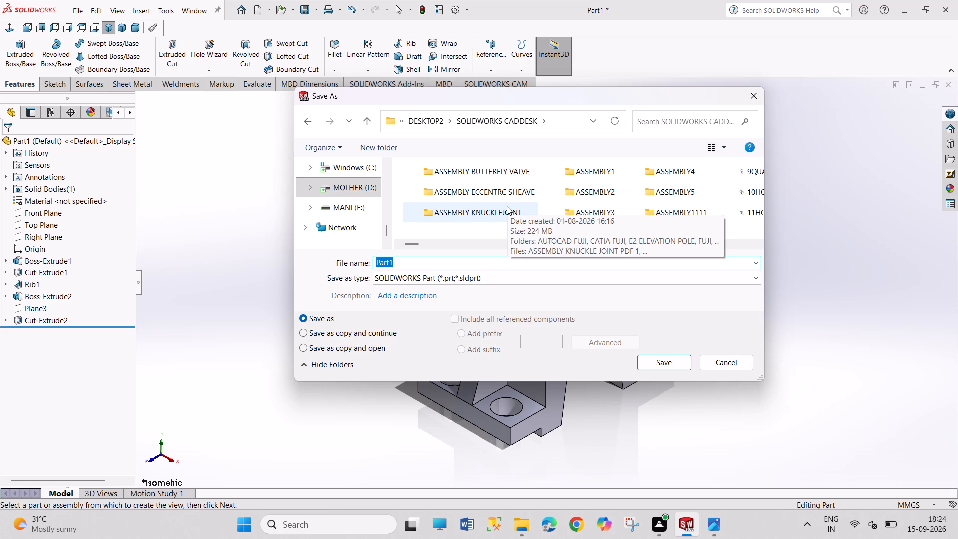
scroll(507, 207, "down", 1)
double_click(540, 211)
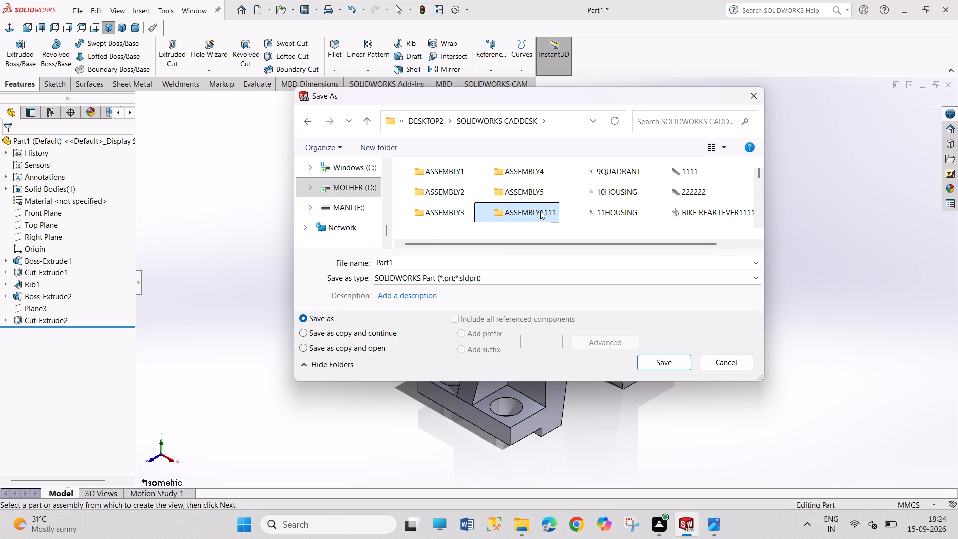
scroll(493, 210, "down", 2)
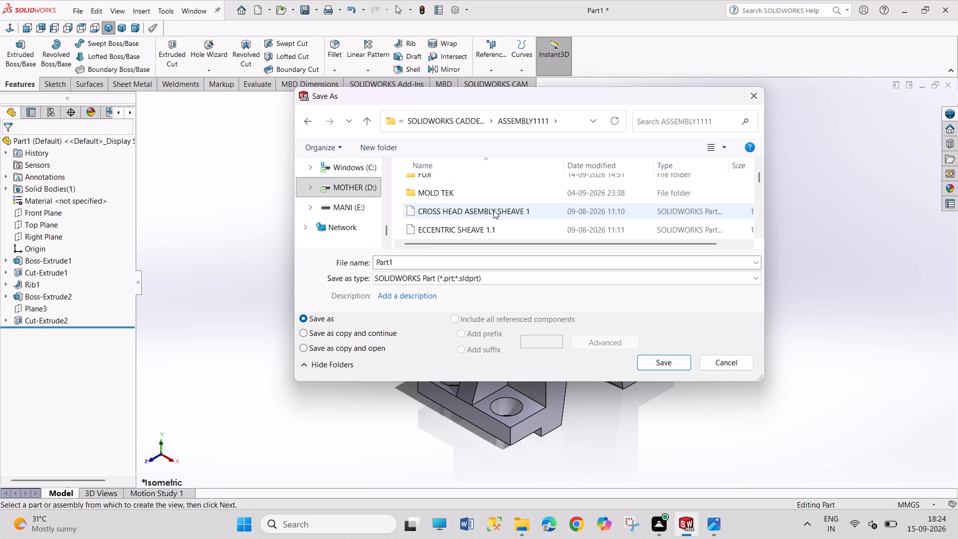
scroll(485, 209, "up", 3)
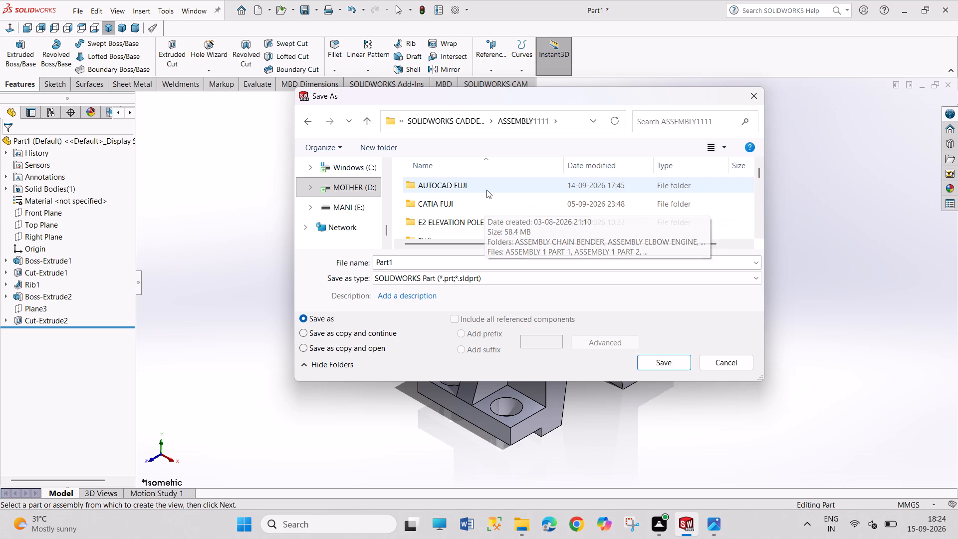
scroll(486, 197, "down", 1)
double_click(485, 209)
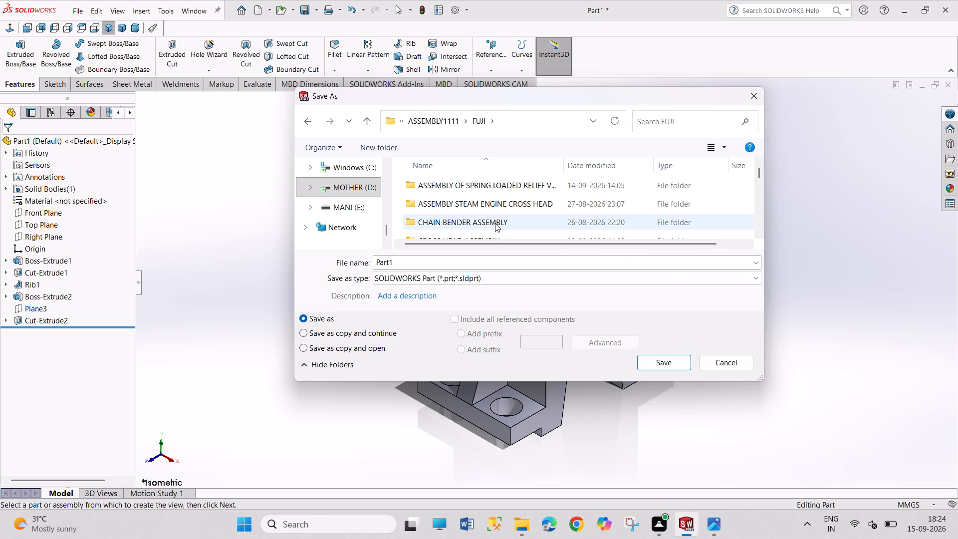
double_click(516, 188)
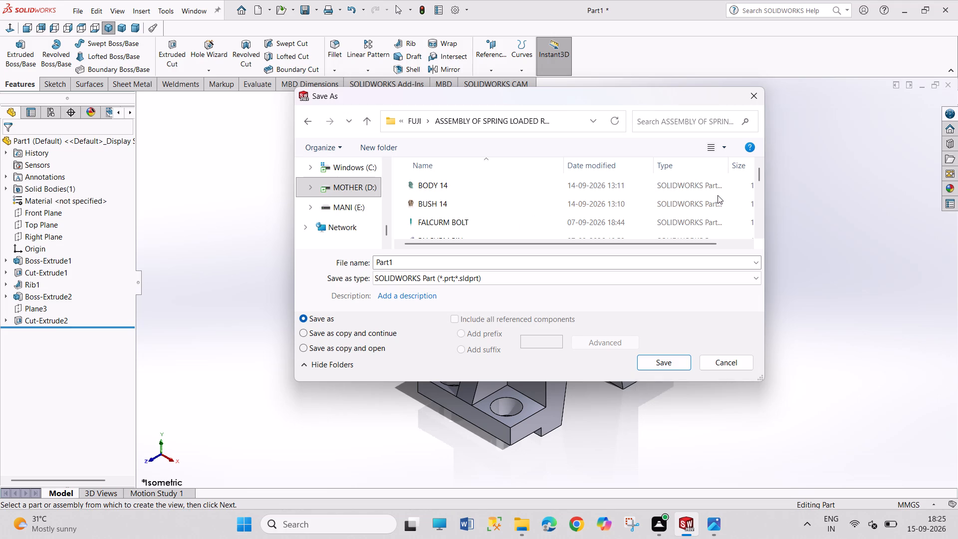
Name the part file PART MODELLING 29 and save it.
double_click(410, 266)
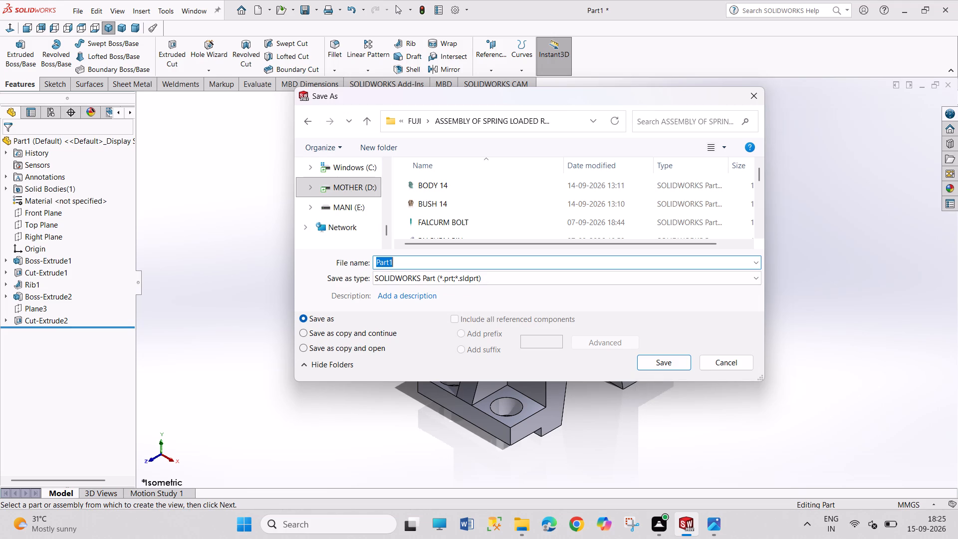
type("EX")
type("CE")
type("RT")
key("BackSpace")
key("BackSpace")
key("BackSpace")
key("BackSpace")
key("BackSpace")
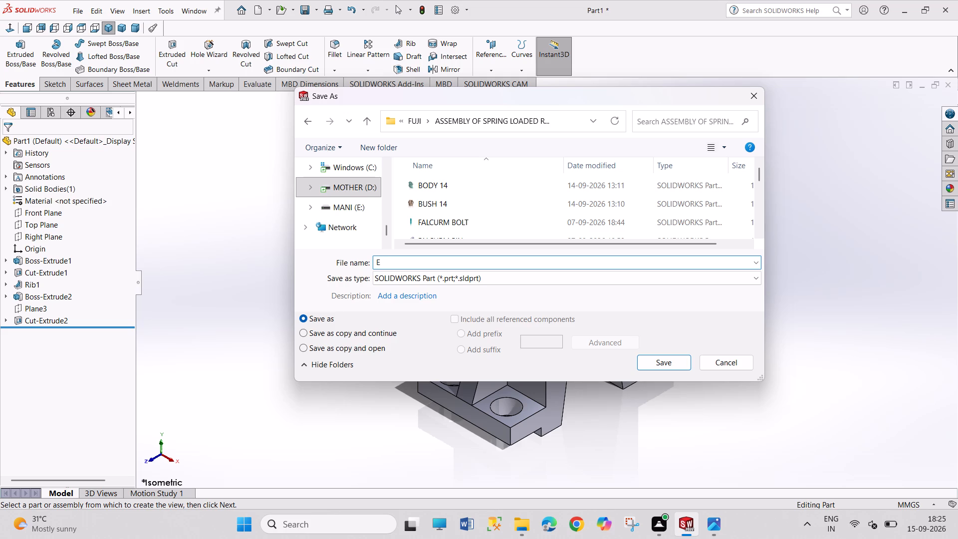
key("BackSpace")
type("PART")
key("space")
type("MODELLING 29")
key("Return")
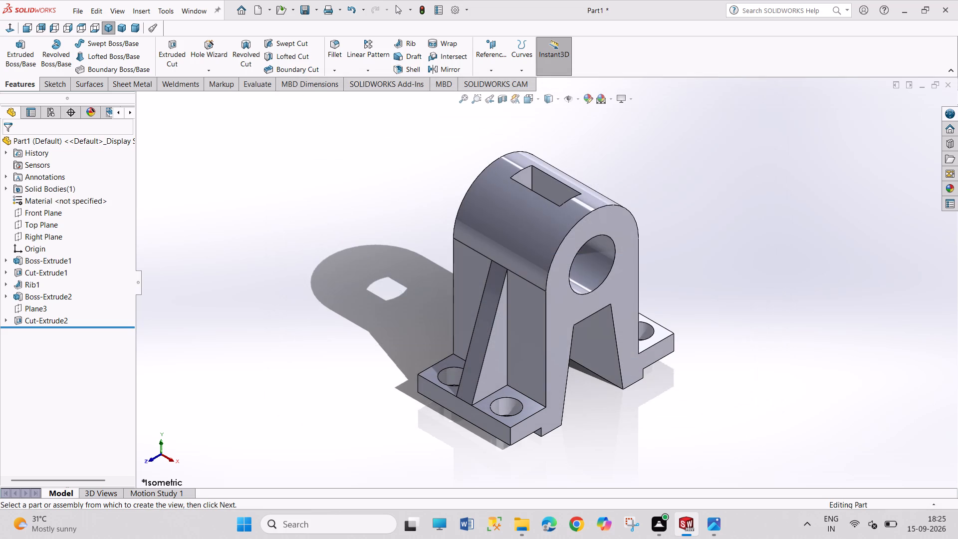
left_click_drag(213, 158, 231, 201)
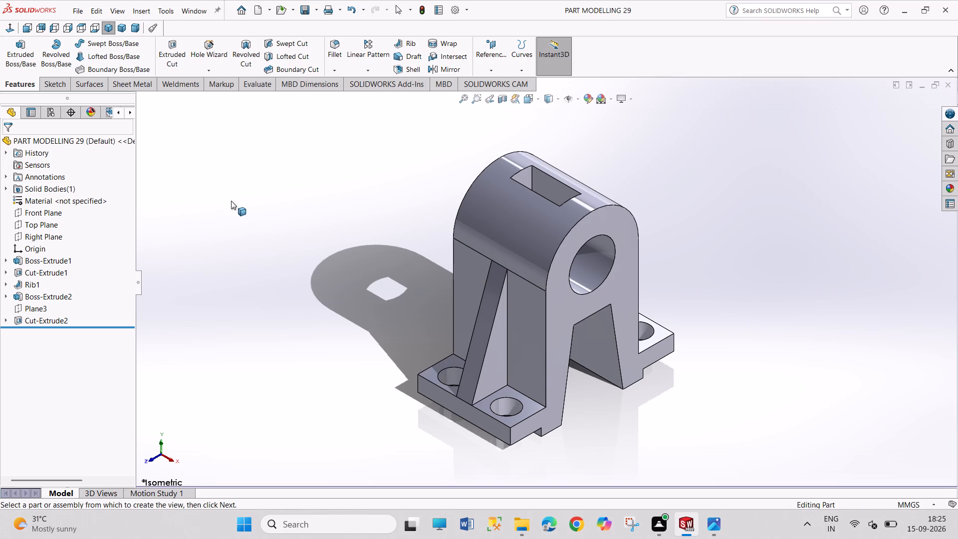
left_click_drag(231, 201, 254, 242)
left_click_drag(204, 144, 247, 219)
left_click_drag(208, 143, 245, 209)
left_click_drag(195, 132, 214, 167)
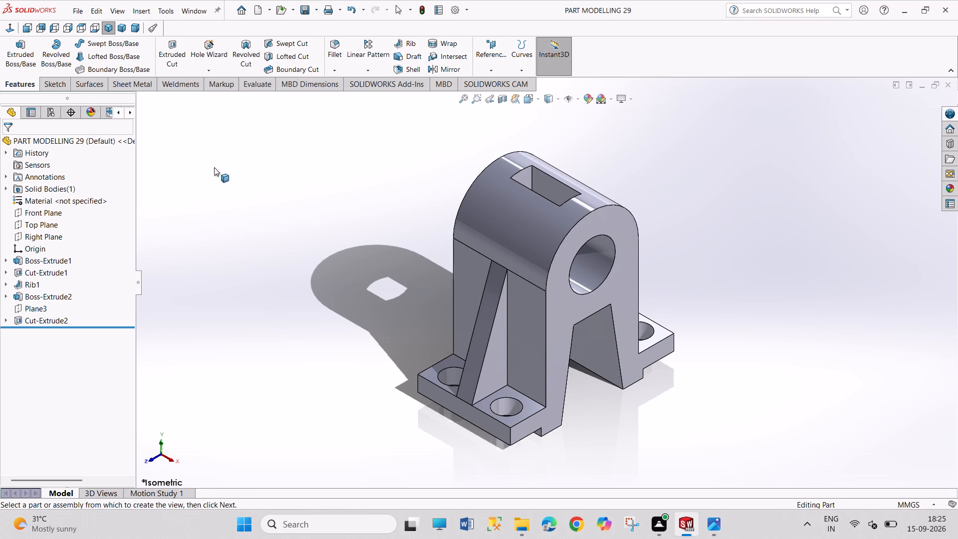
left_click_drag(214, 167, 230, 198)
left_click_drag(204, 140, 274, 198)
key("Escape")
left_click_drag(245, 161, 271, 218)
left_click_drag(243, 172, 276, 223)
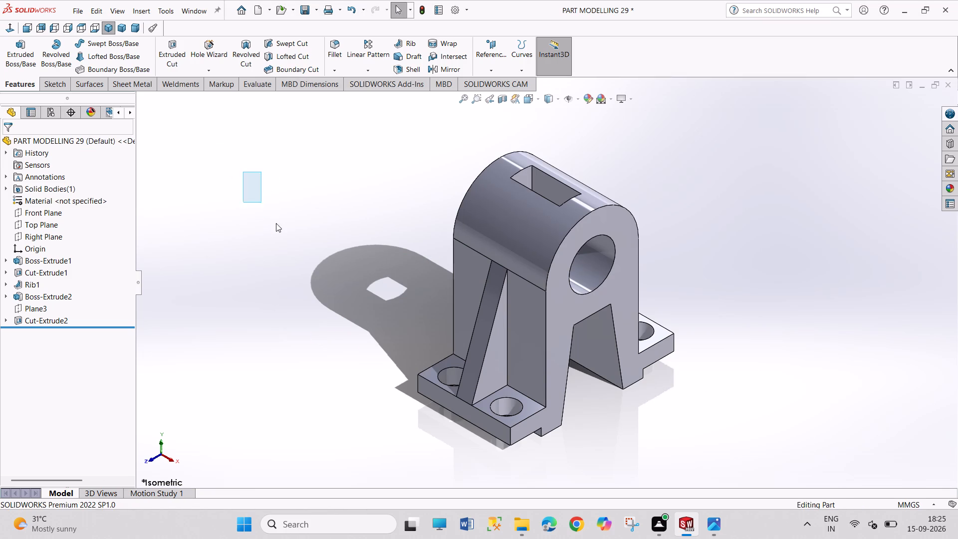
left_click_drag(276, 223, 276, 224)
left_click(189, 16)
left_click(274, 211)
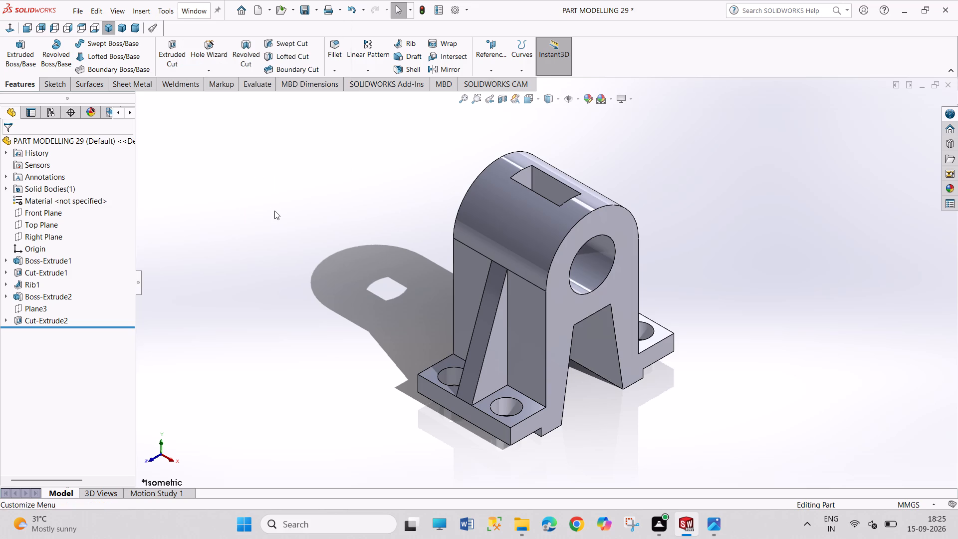
Save the bracket part again.
key("ctrl+s")
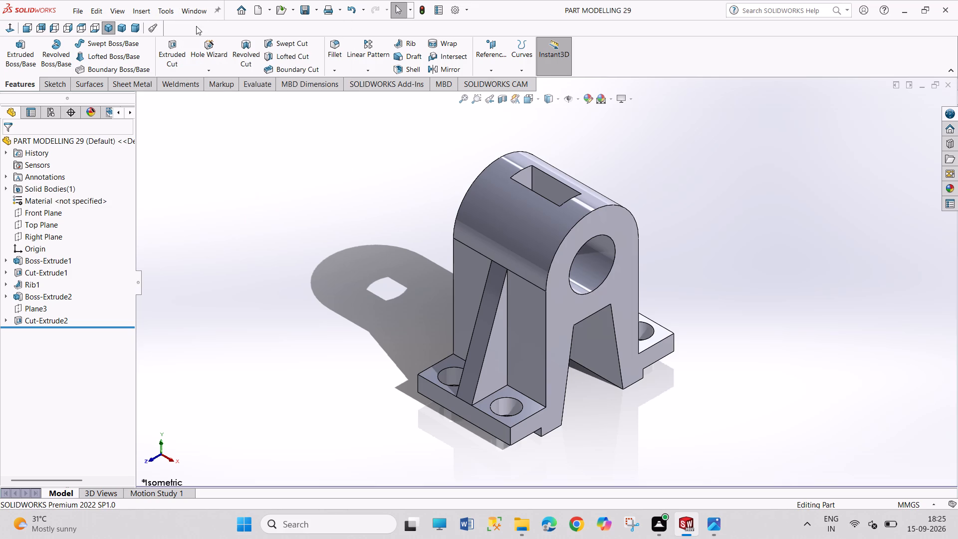
Switch from the PART MODELLING 29 part to the open Draw1 drawing sheet.
left_click(201, 11)
left_click(238, 133)
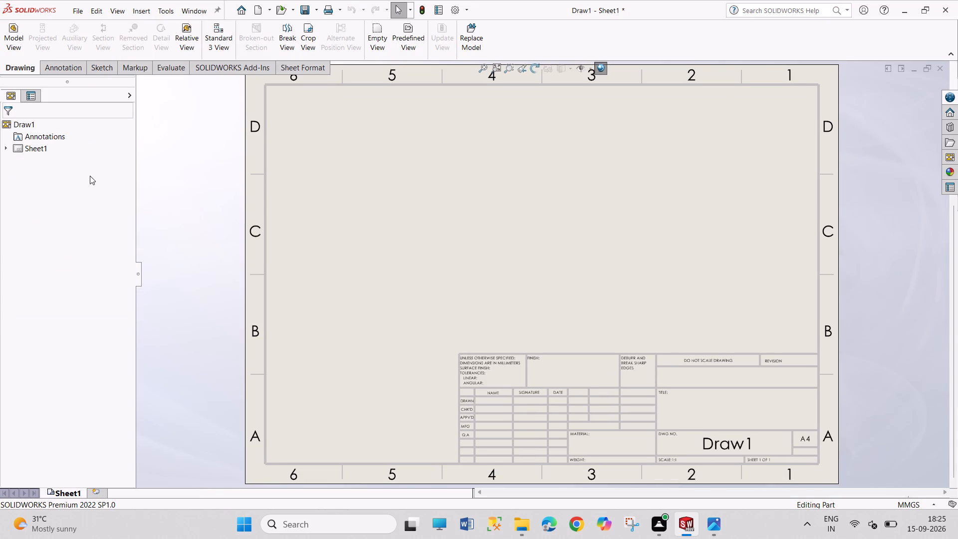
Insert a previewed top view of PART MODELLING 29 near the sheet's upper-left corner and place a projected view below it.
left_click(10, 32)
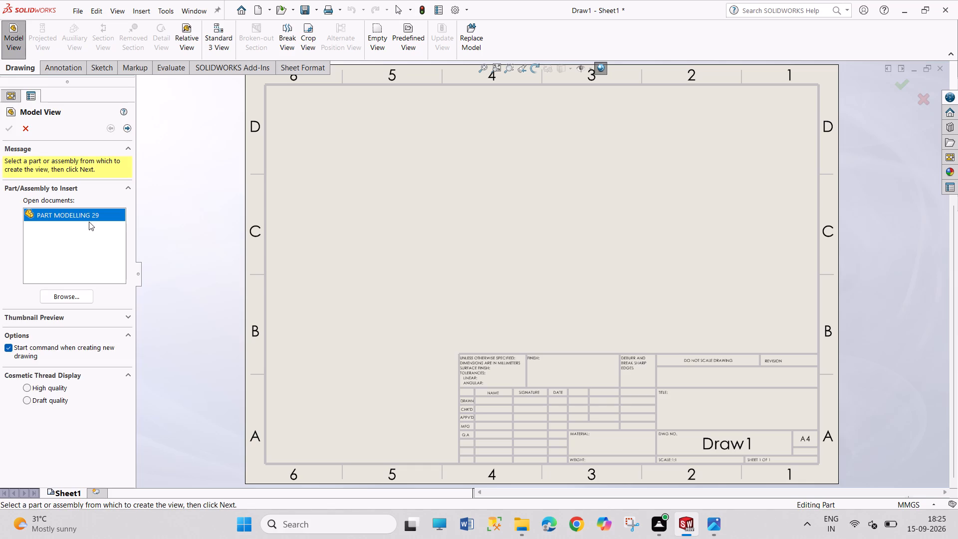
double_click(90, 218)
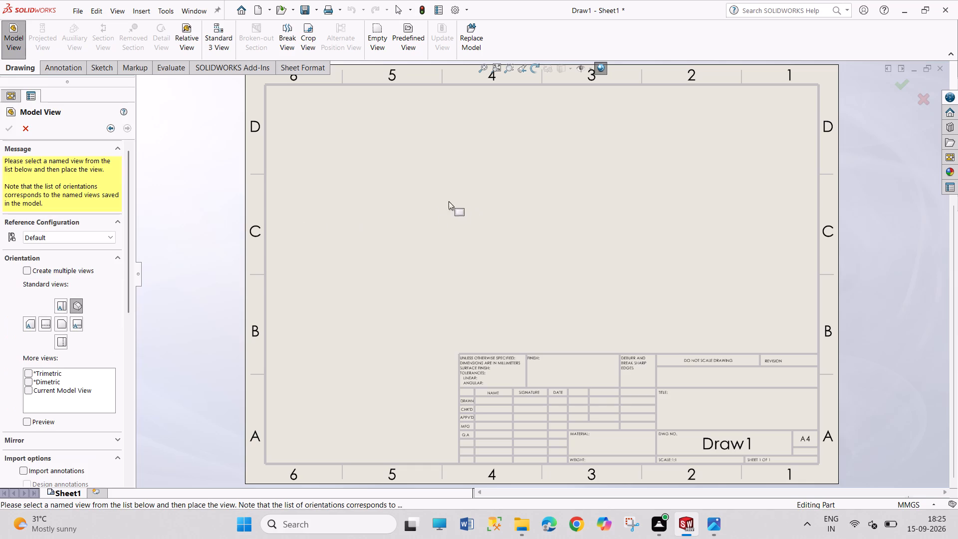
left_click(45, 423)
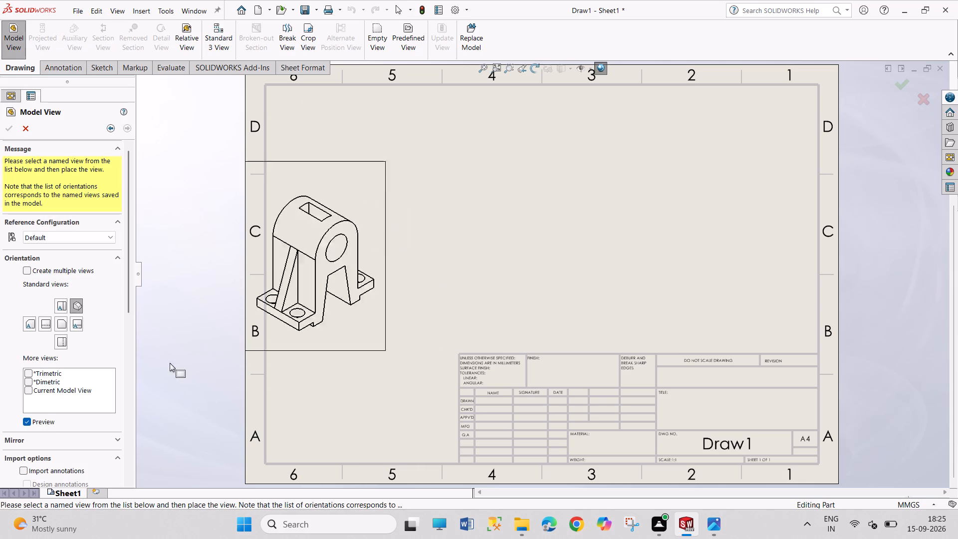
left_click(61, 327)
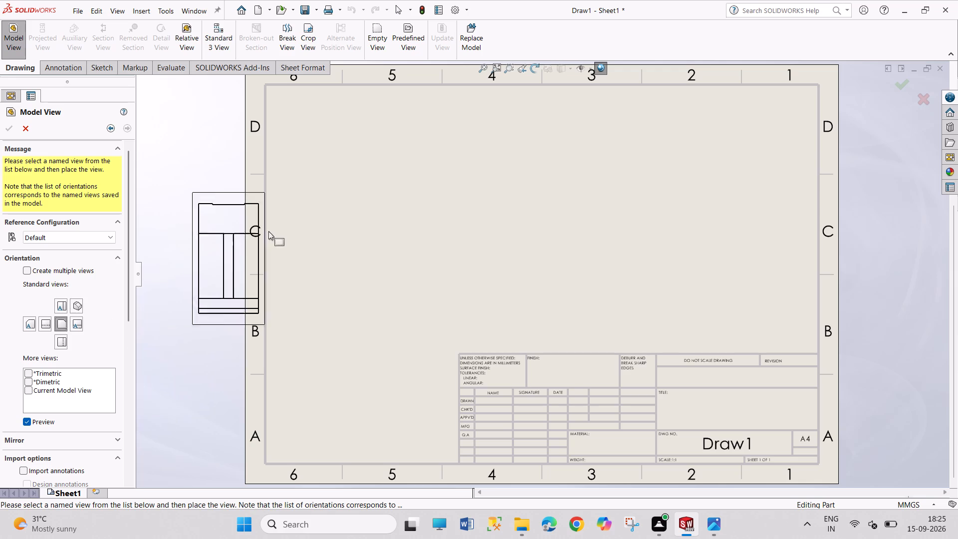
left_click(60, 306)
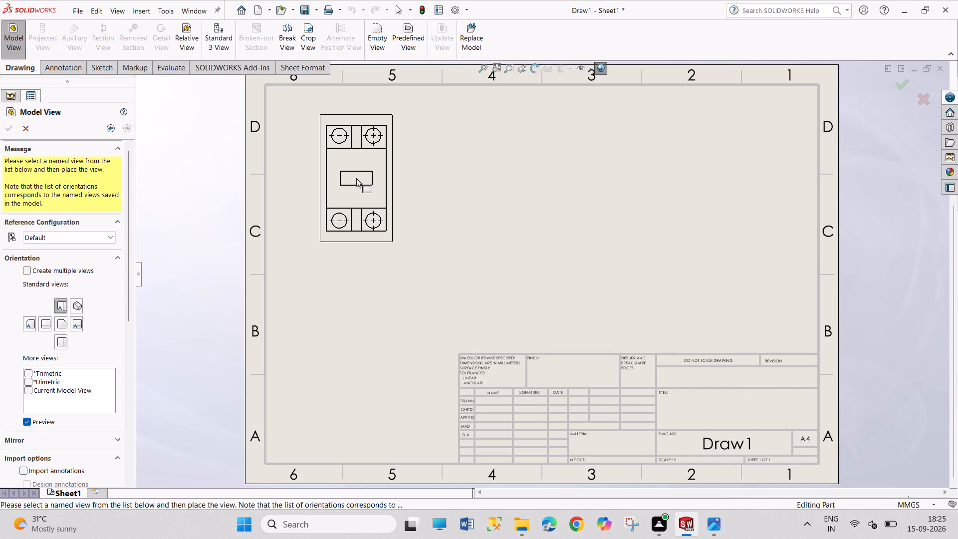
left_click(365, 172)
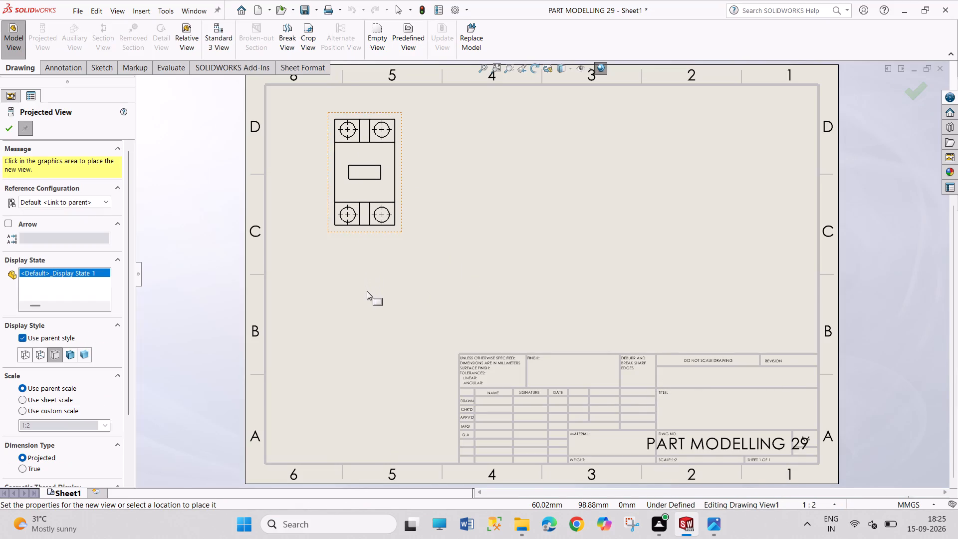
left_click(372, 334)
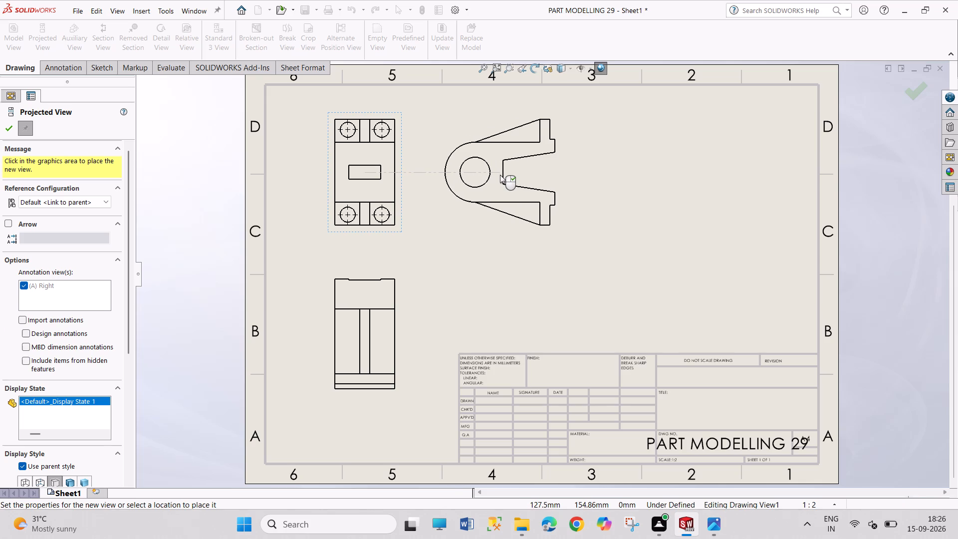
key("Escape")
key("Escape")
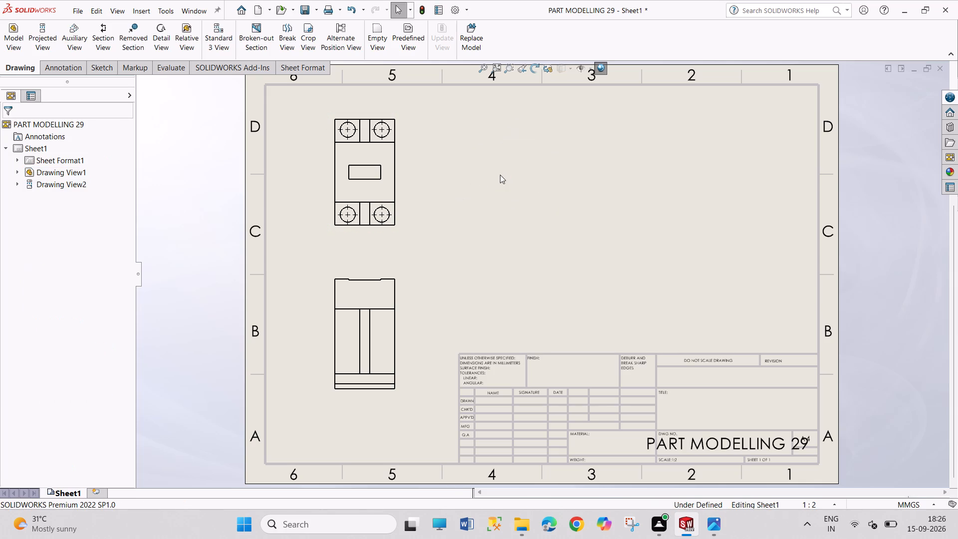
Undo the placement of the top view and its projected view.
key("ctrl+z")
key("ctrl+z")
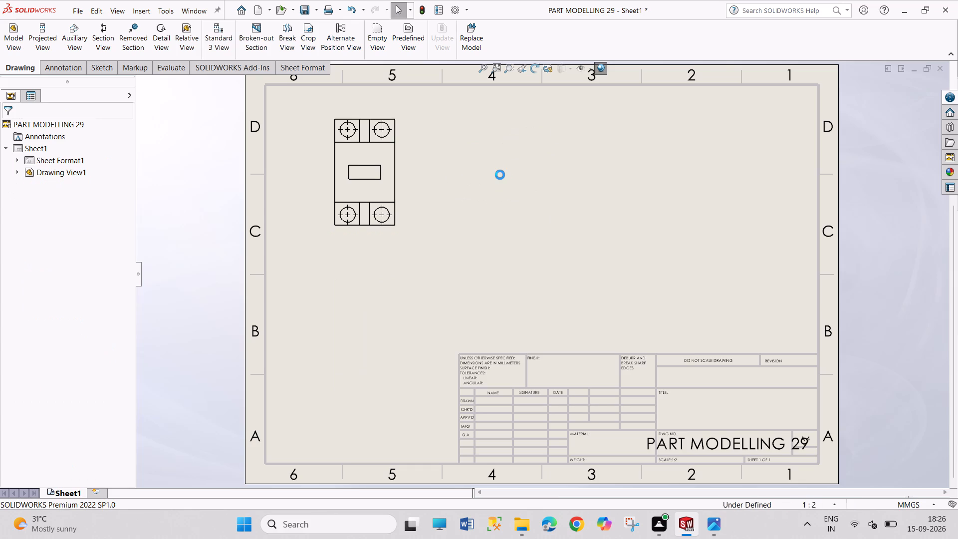
Insert the right view of PART MODELLING 29 as the base view, with projected views placed to its left and below it.
left_click(16, 32)
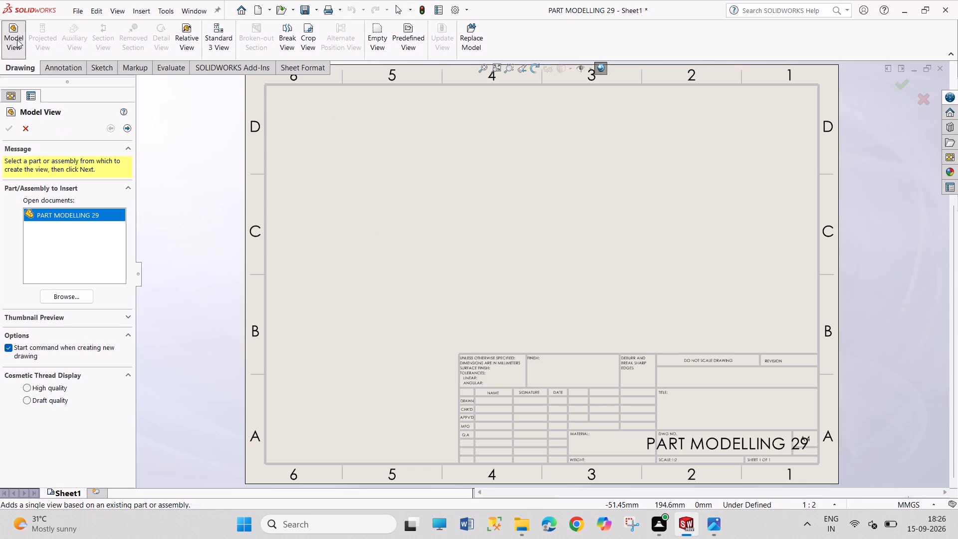
double_click(74, 209)
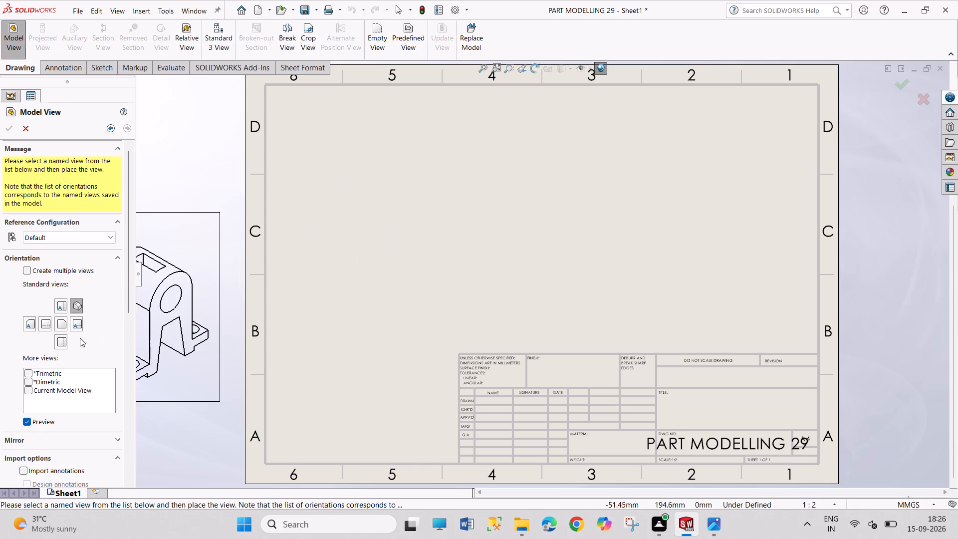
left_click(77, 323)
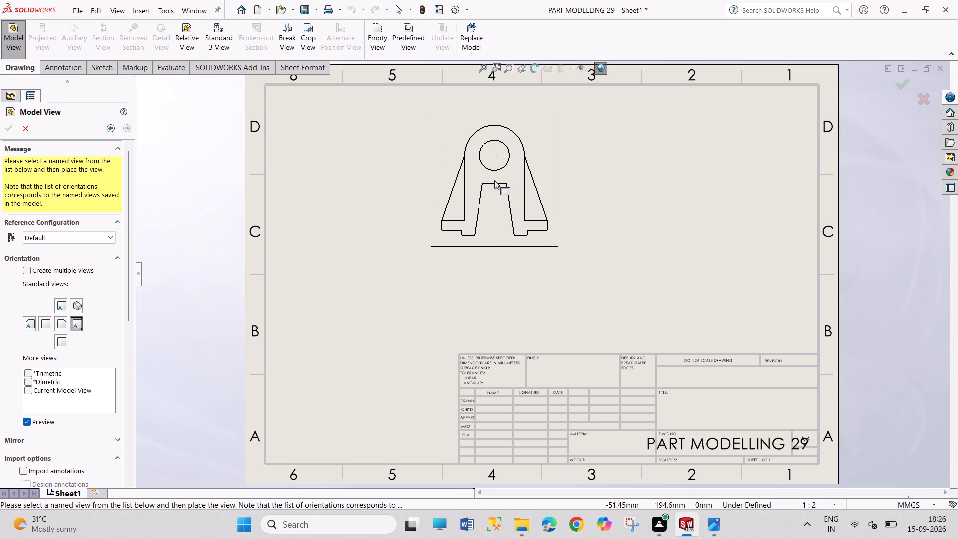
left_click(505, 188)
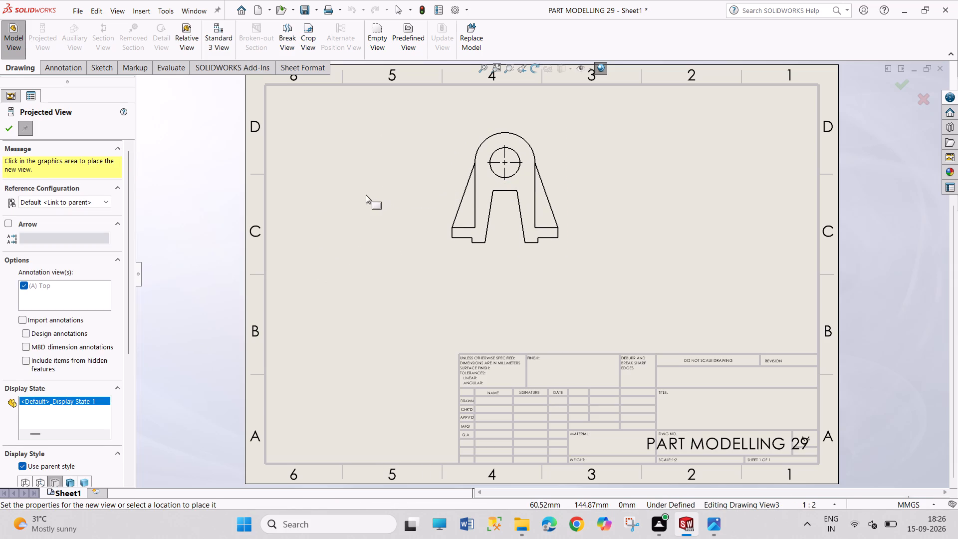
left_click(352, 195)
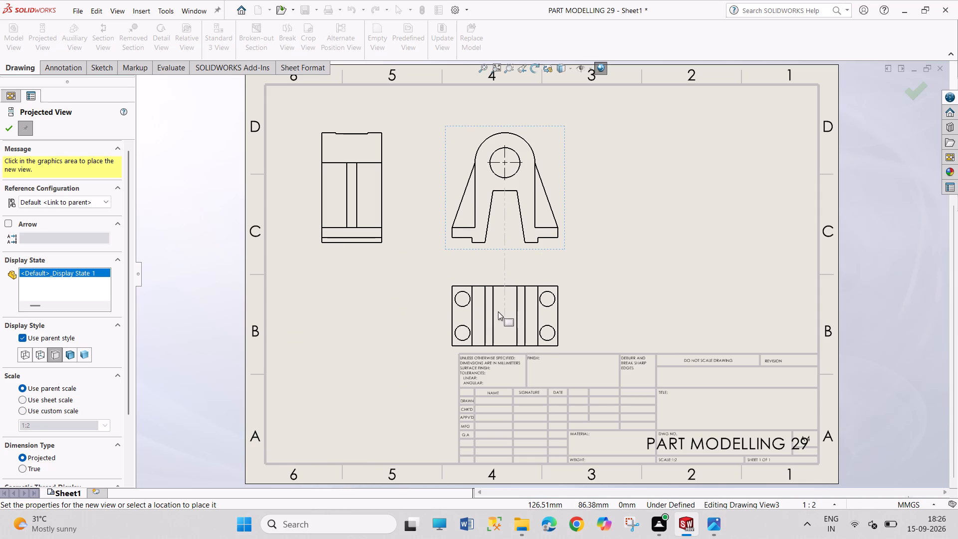
left_click(498, 311)
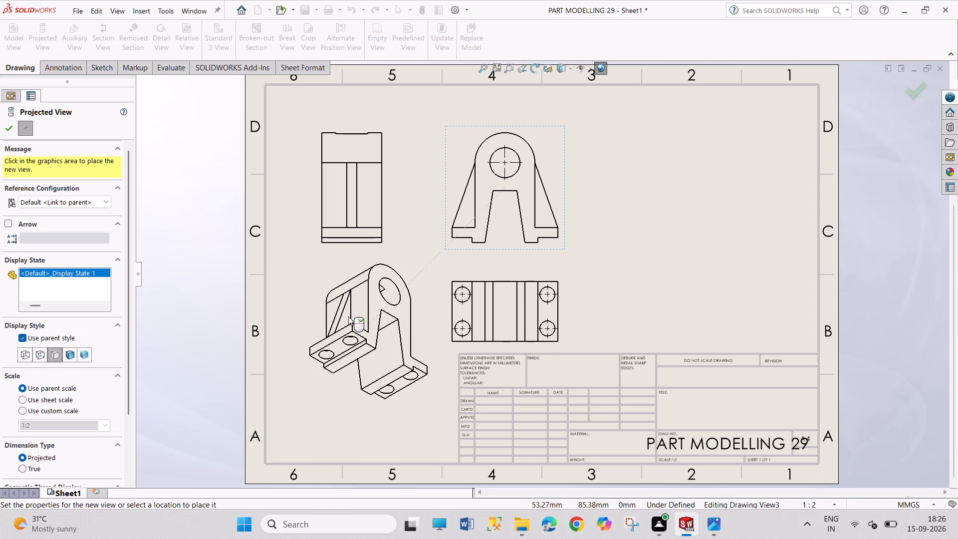
key("Escape")
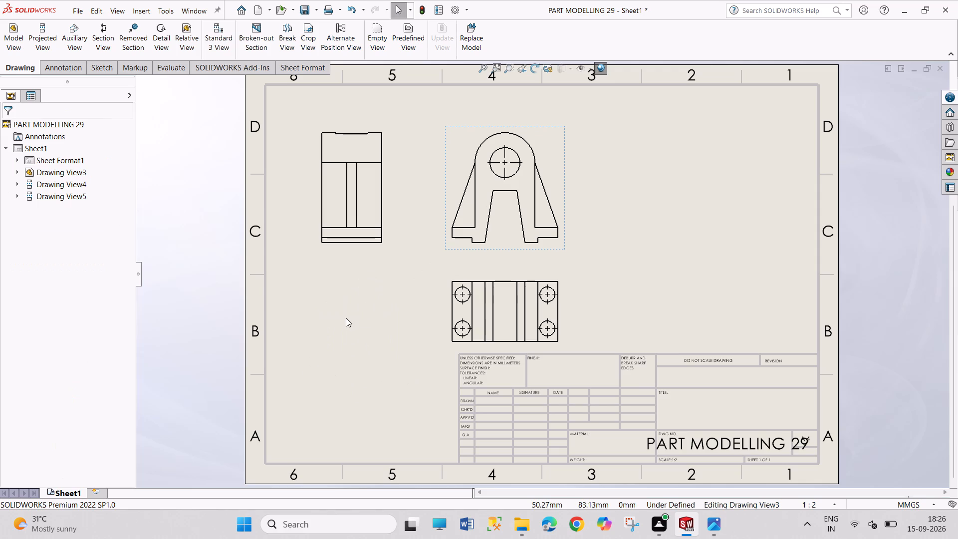
Reposition the three aligned views higher and further right on the sheet, leaving even gaps and free space at the lower left.
left_click_drag(390, 247, 392, 229)
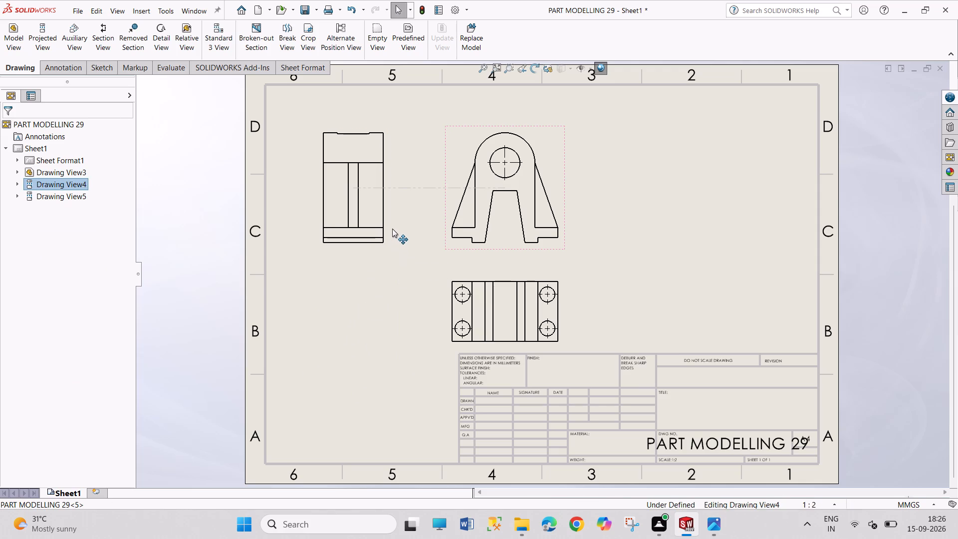
left_click_drag(392, 229, 392, 228)
left_click_drag(445, 251, 447, 246)
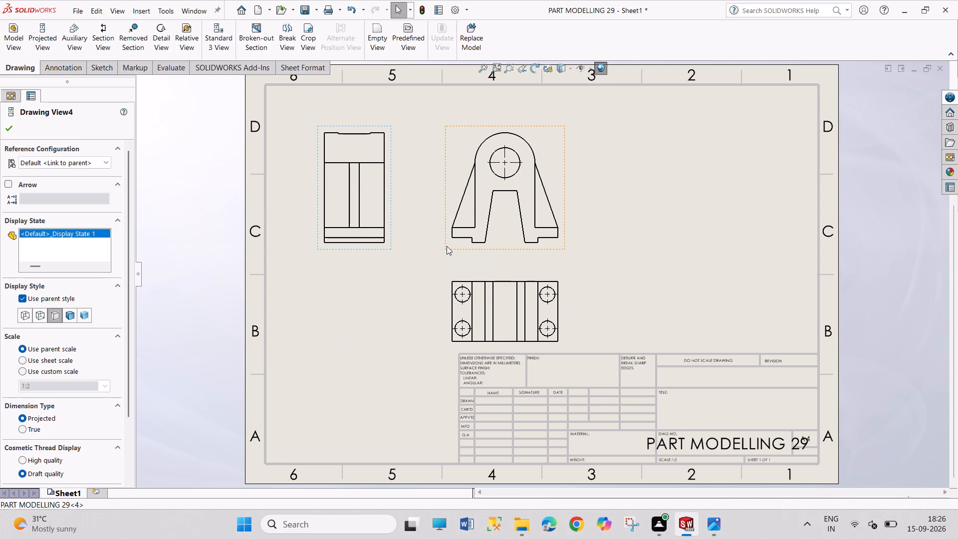
left_click_drag(447, 246, 447, 233)
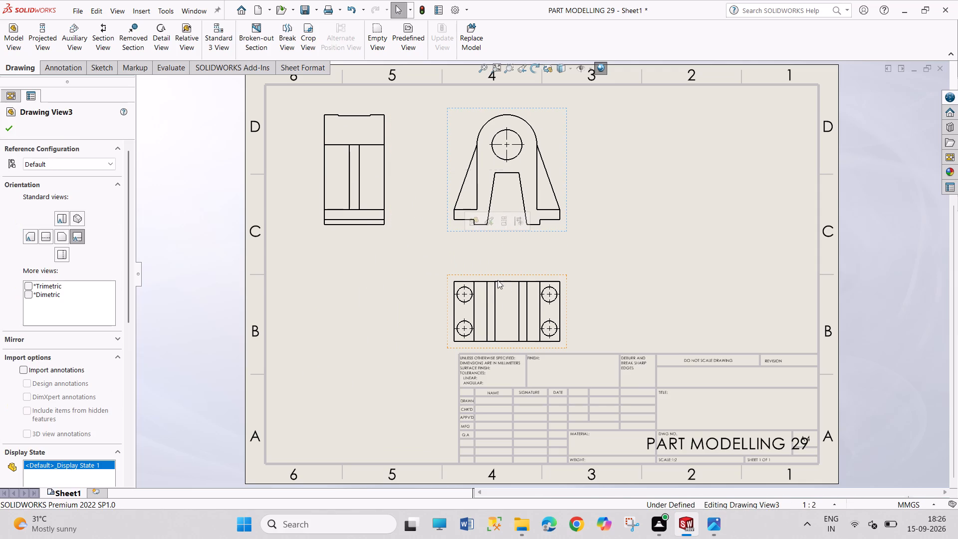
left_click_drag(494, 275, 494, 257)
left_click_drag(566, 177, 592, 176)
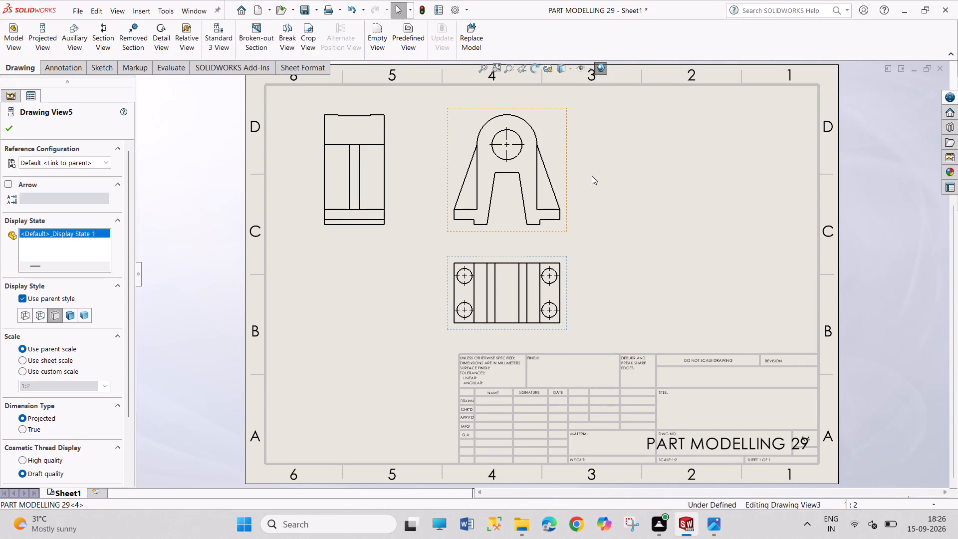
left_click_drag(592, 176, 617, 176)
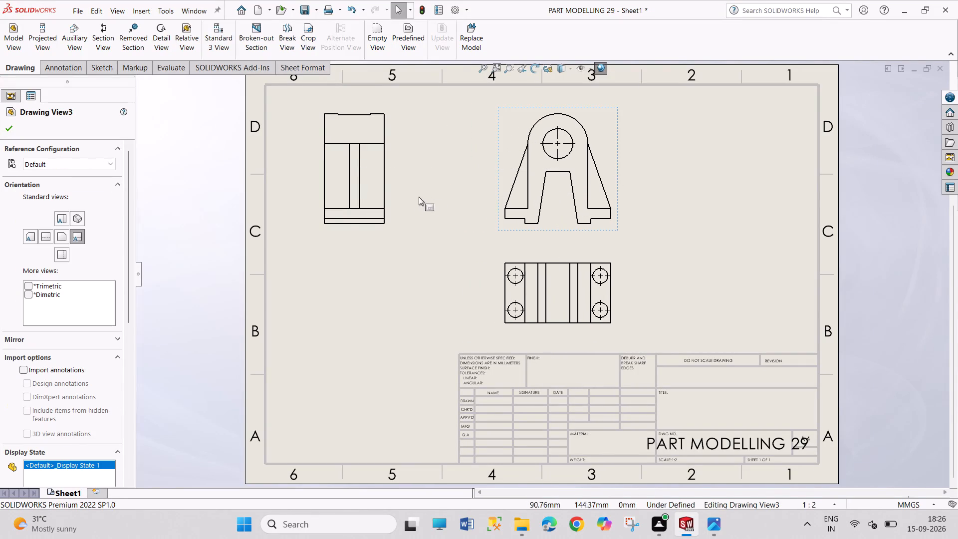
left_click_drag(393, 198, 443, 202)
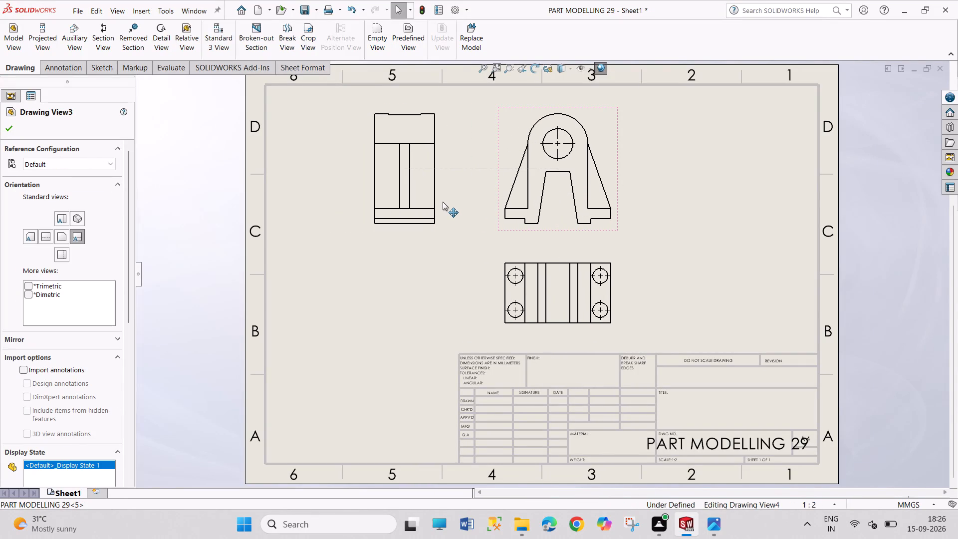
left_click_drag(443, 202, 436, 198)
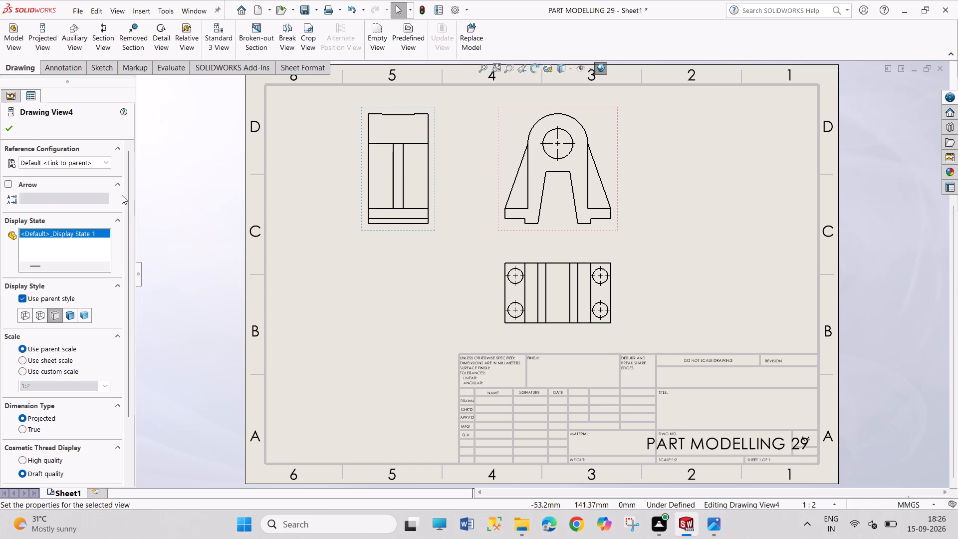
left_click(13, 129)
Insert an isometric view of PART MODELLING 29 in the sheet's lower-left area and display it shaded with edges.
left_click(14, 42)
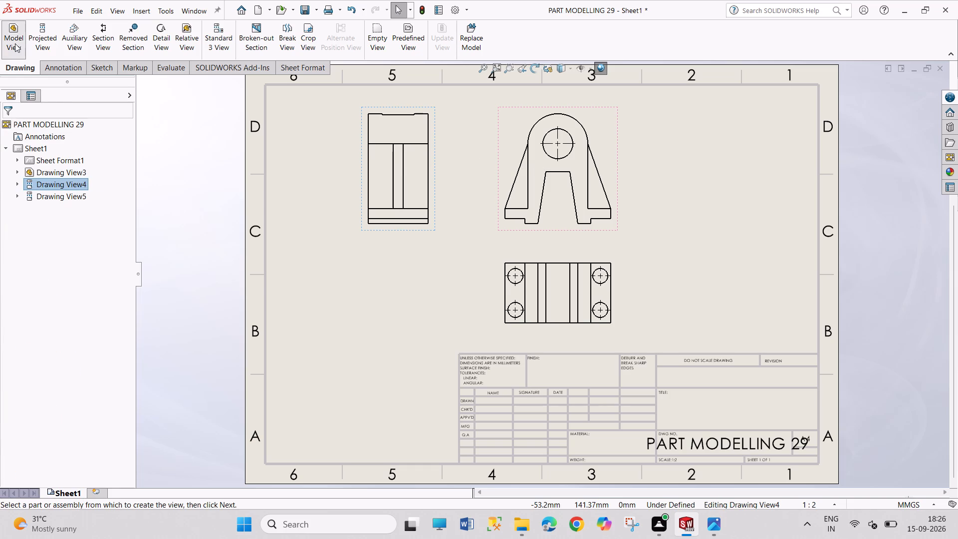
double_click(79, 217)
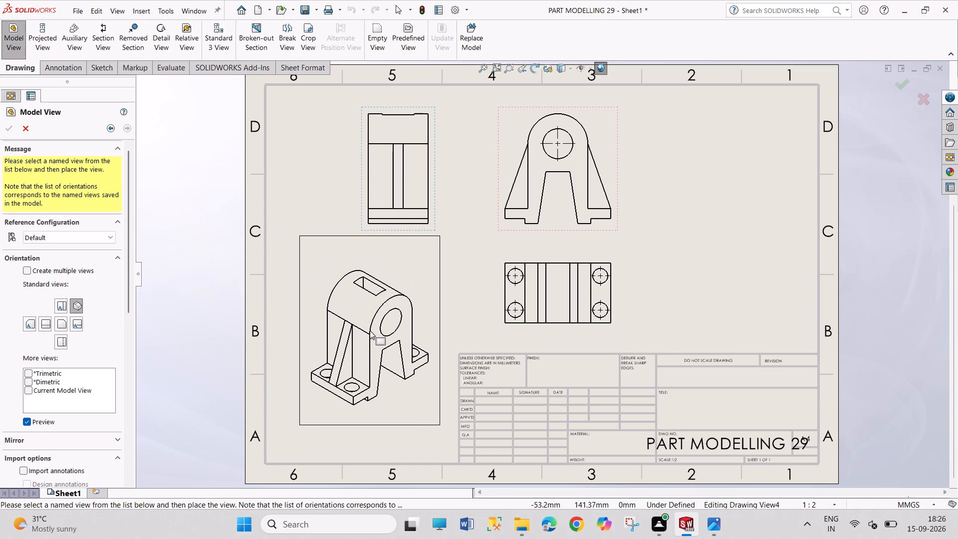
left_click(380, 331)
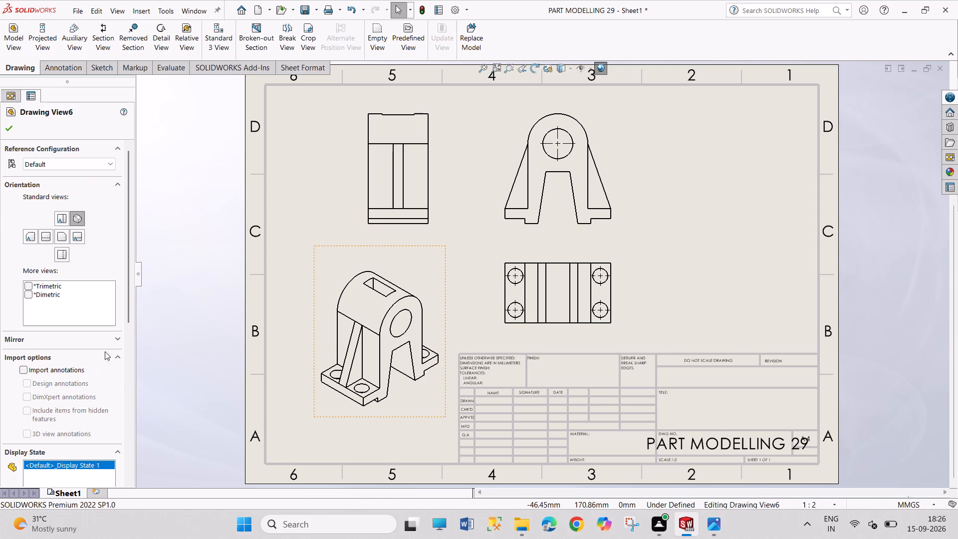
left_click_drag(129, 306, 133, 408)
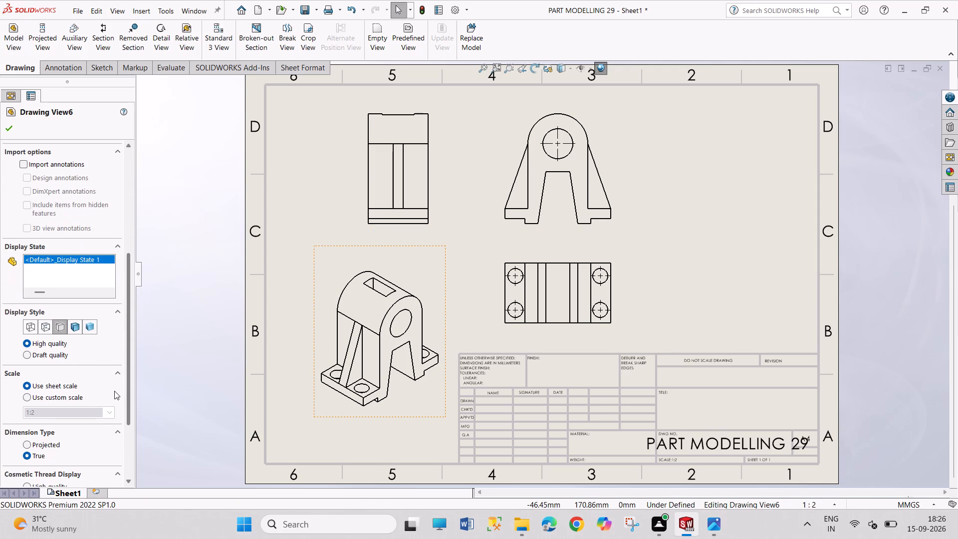
left_click(80, 327)
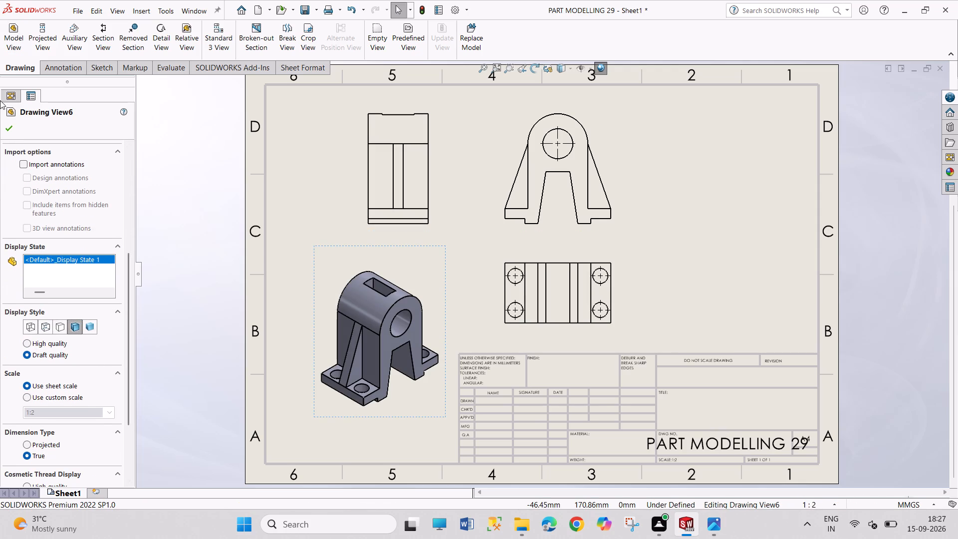
left_click(10, 130)
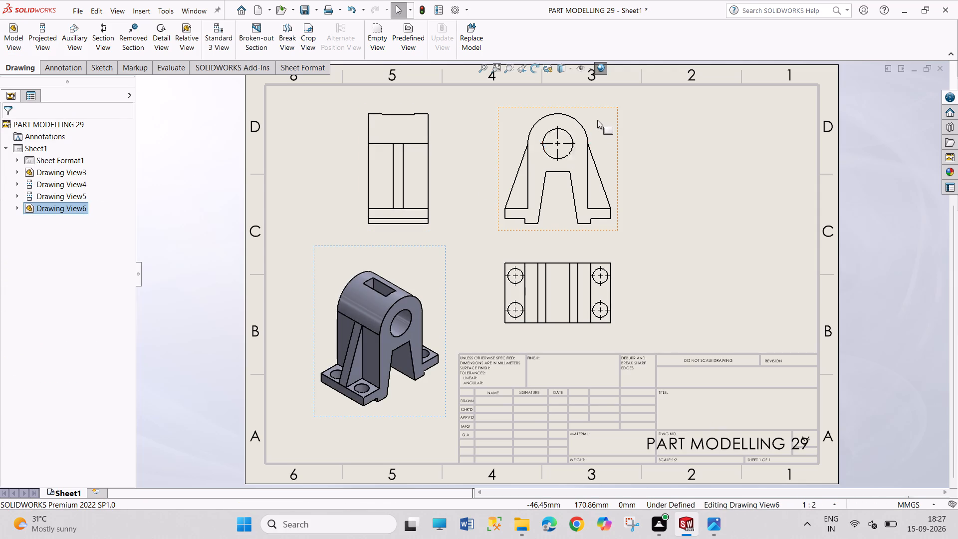
Dimension the height of the projected view left of the base view, placing the dimension outside its left edge.
scroll(598, 118, "up", 1)
scroll(596, 118, "down", 3)
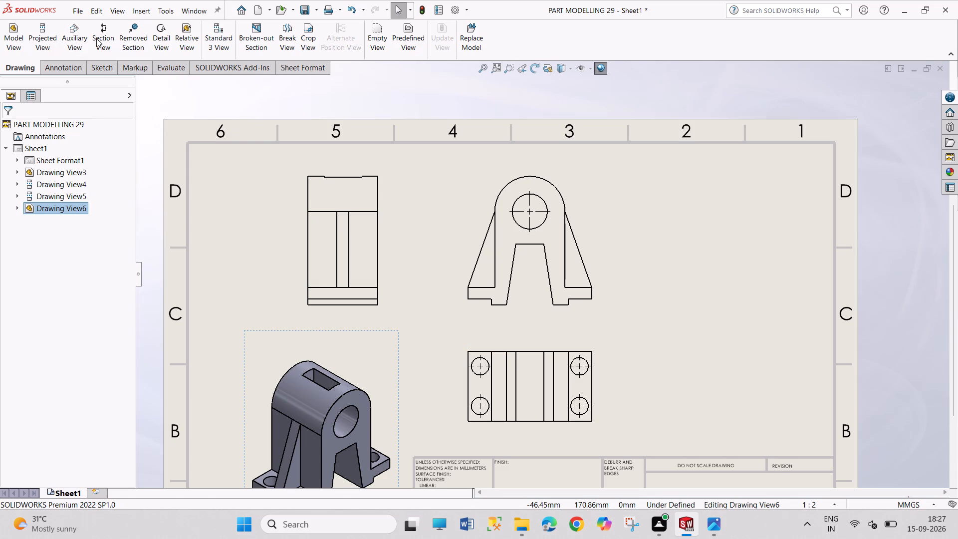
left_click(57, 67)
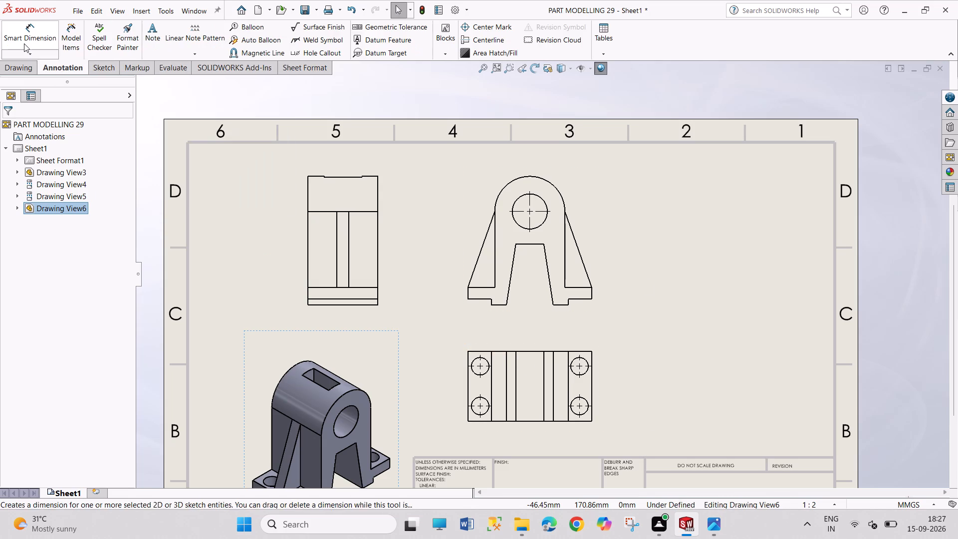
left_click(24, 43)
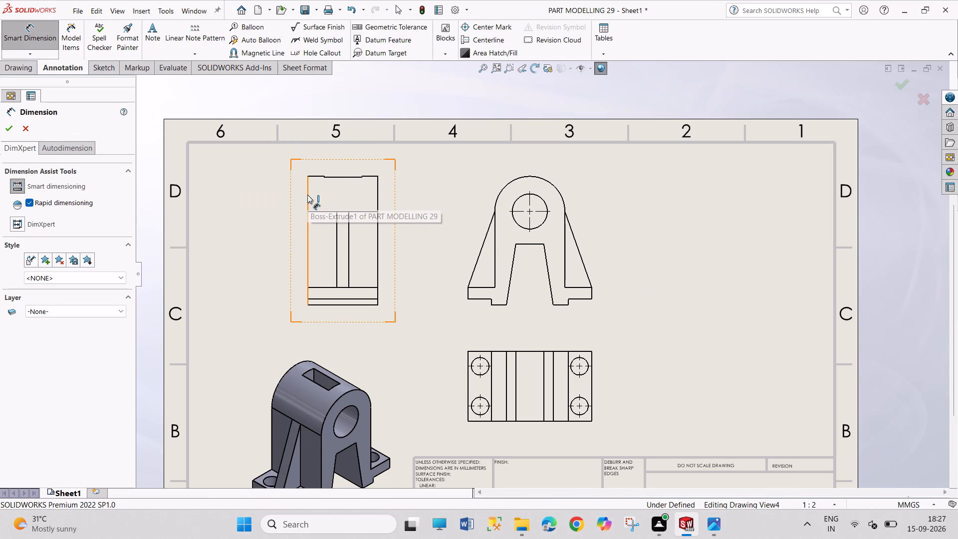
left_click(307, 195)
left_click(257, 239)
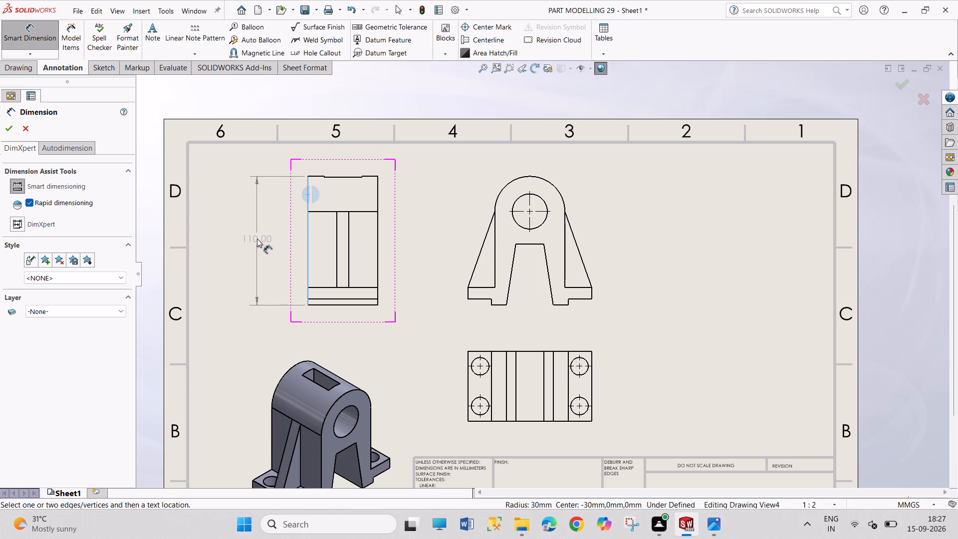
Dimension the projected view left of the base view: overall width above it and the central rib's thickness below it.
left_click(307, 198)
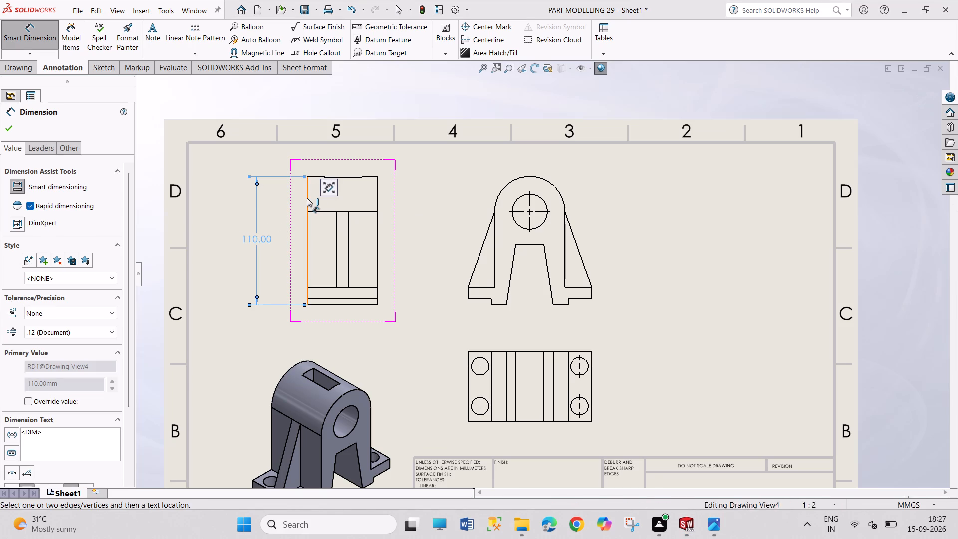
left_click(378, 206)
left_click(347, 157)
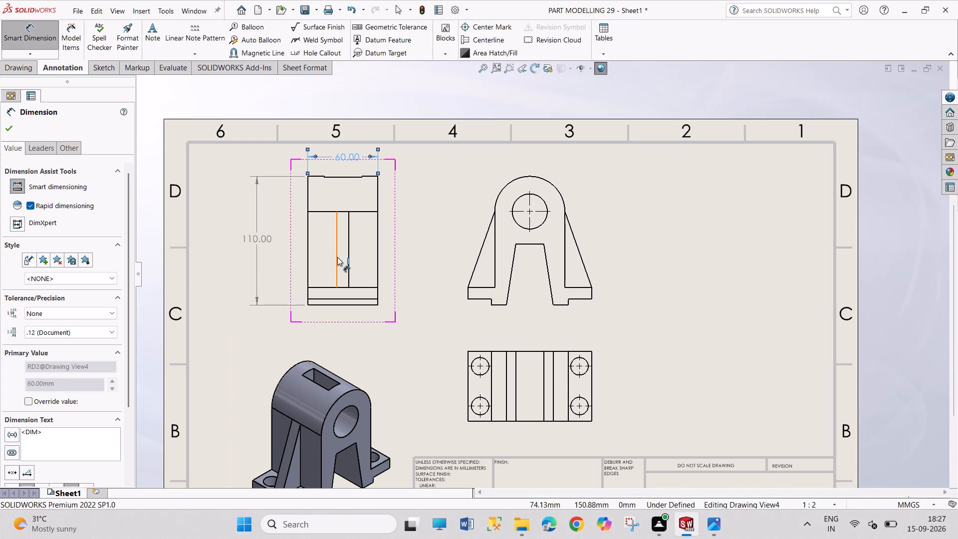
left_click(337, 257)
left_click(349, 272)
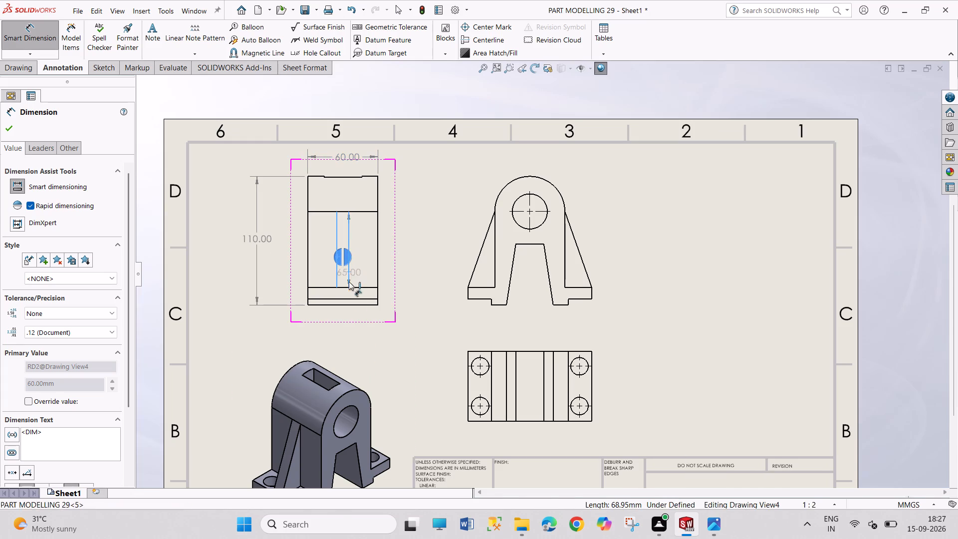
left_click(372, 336)
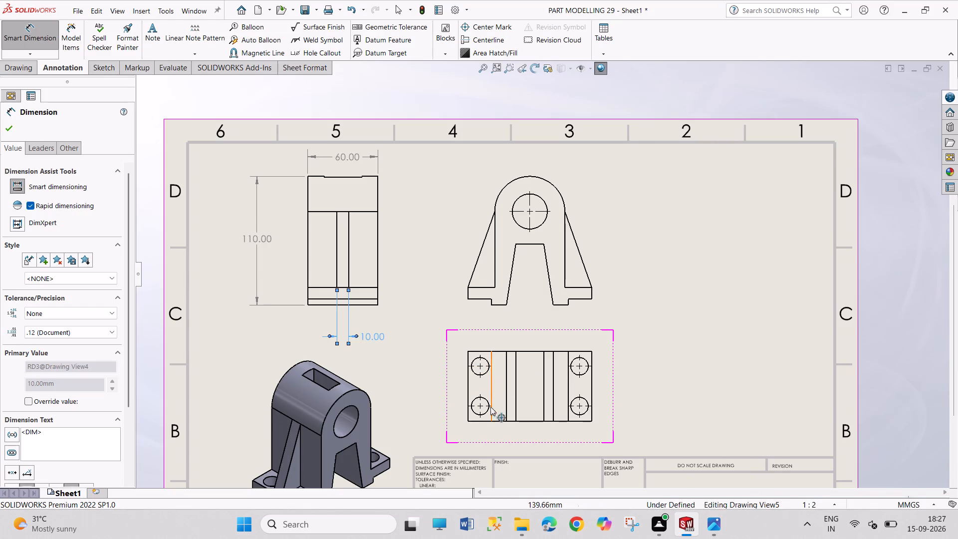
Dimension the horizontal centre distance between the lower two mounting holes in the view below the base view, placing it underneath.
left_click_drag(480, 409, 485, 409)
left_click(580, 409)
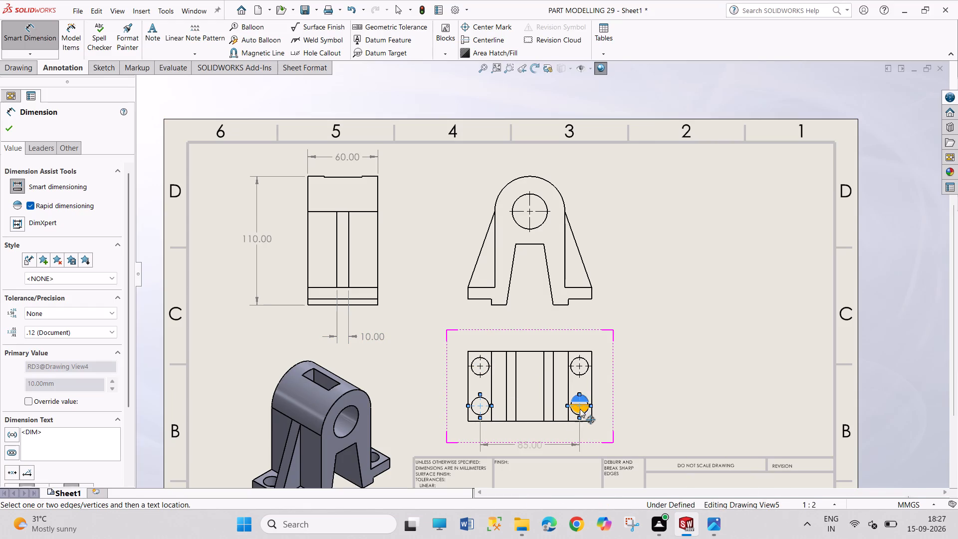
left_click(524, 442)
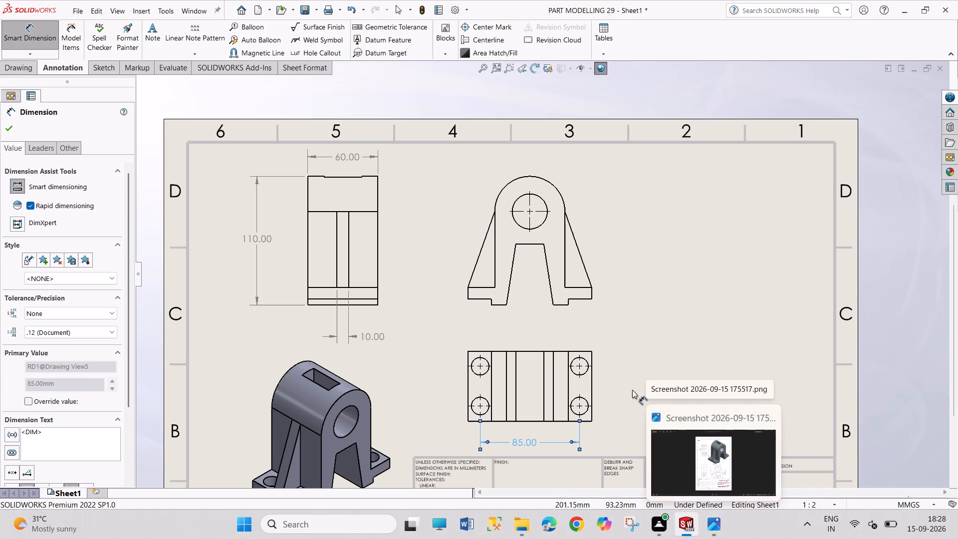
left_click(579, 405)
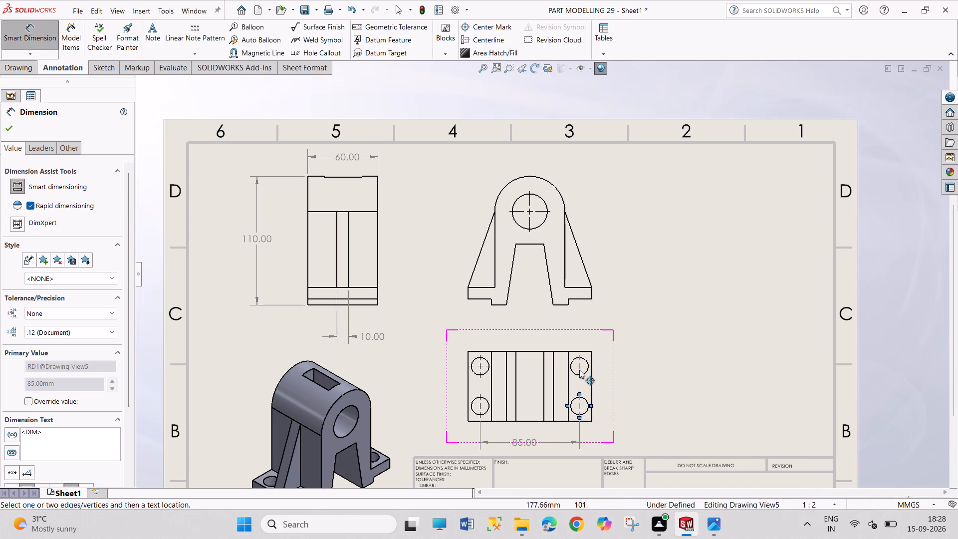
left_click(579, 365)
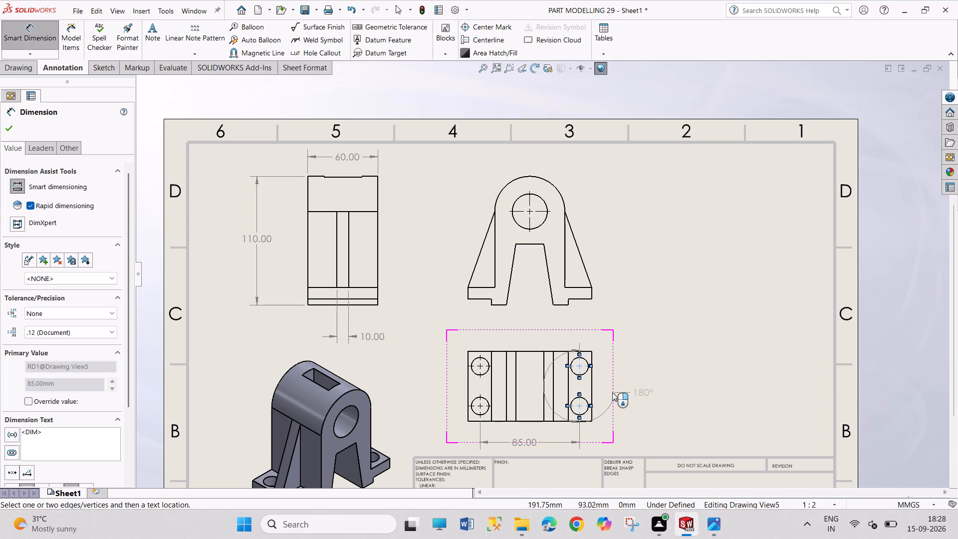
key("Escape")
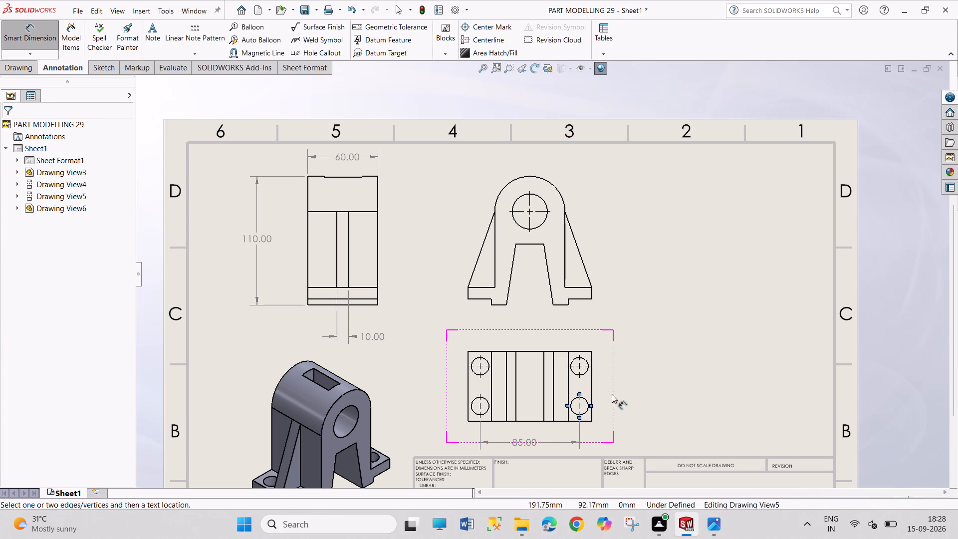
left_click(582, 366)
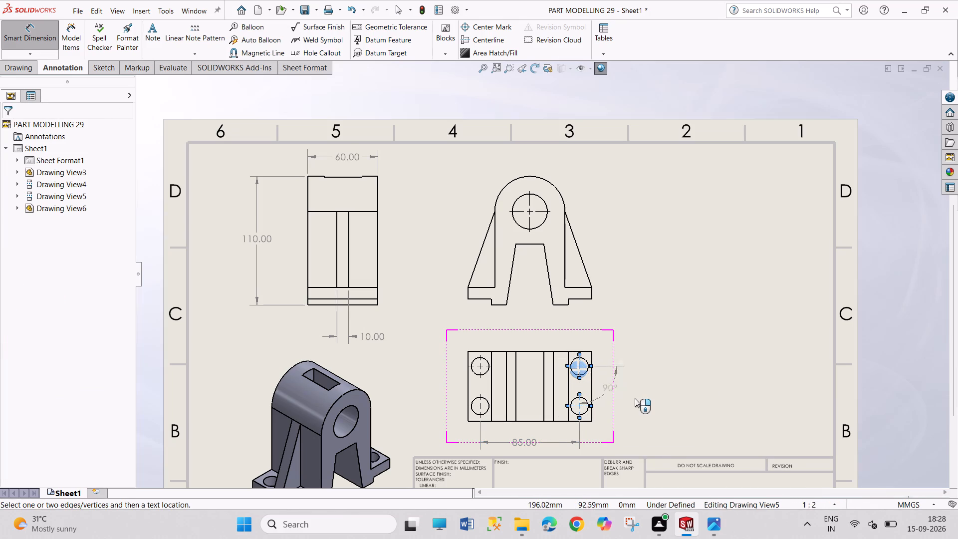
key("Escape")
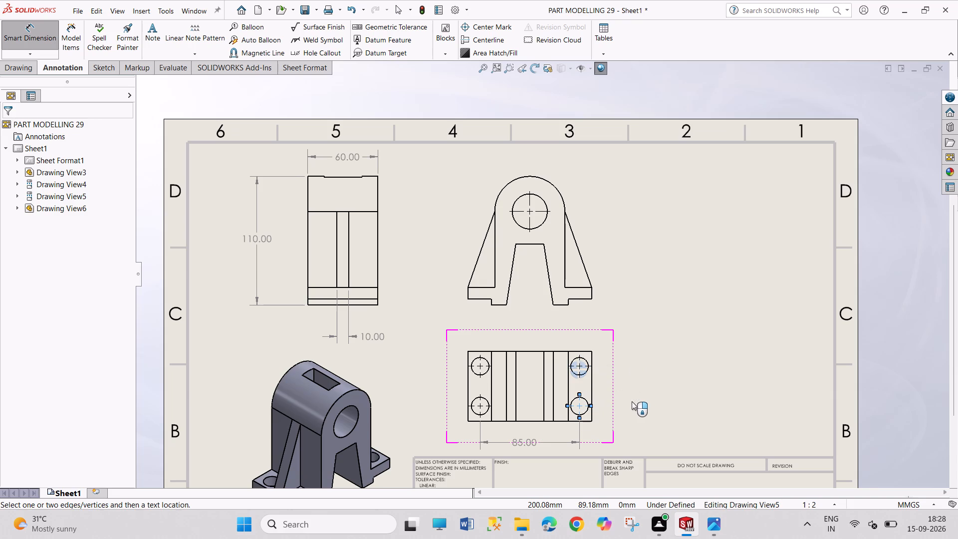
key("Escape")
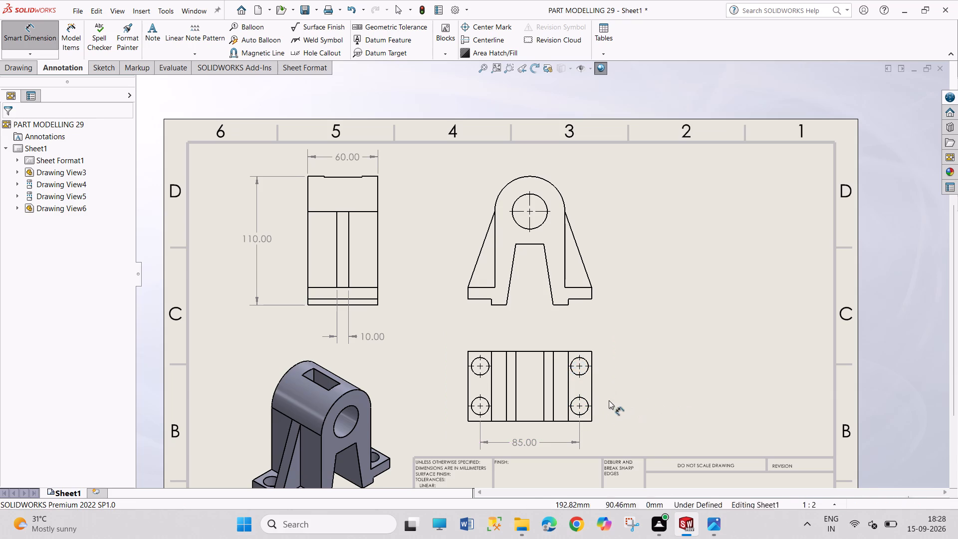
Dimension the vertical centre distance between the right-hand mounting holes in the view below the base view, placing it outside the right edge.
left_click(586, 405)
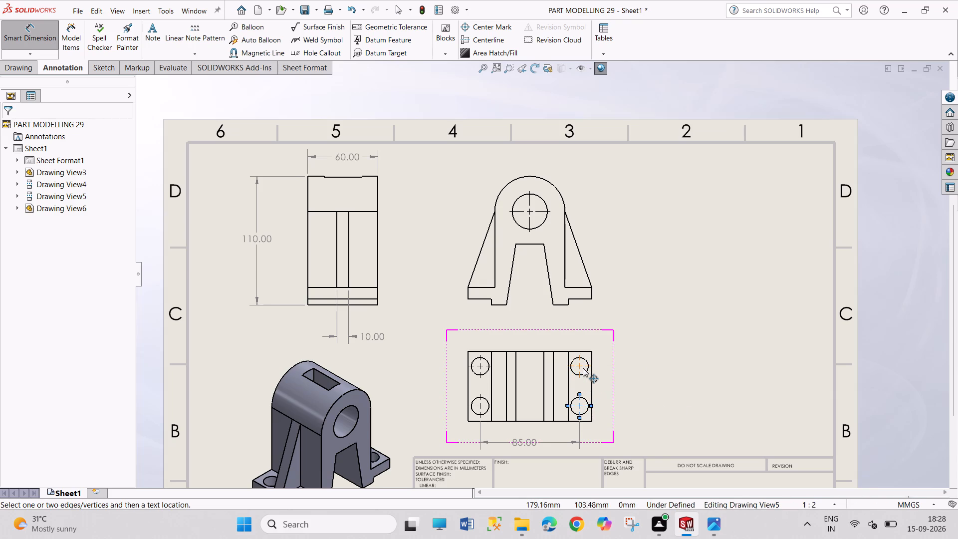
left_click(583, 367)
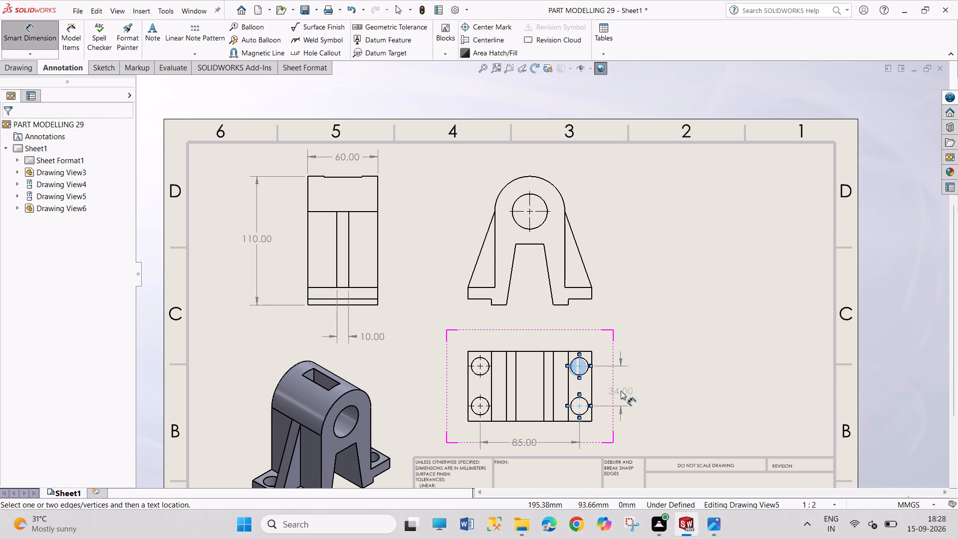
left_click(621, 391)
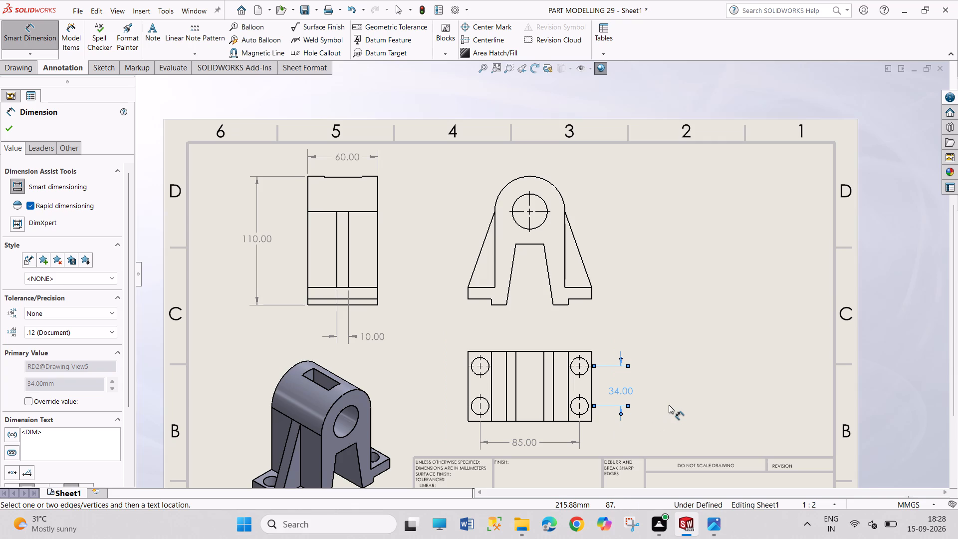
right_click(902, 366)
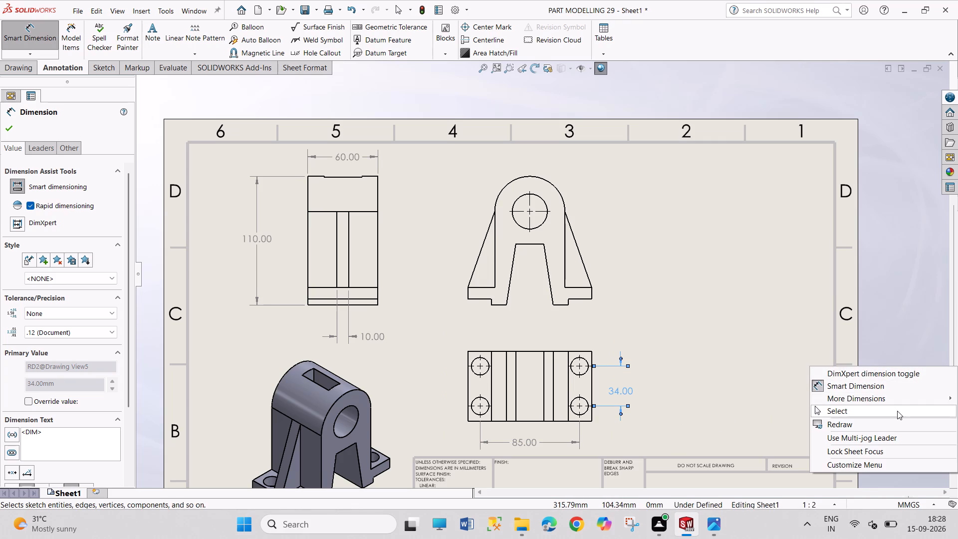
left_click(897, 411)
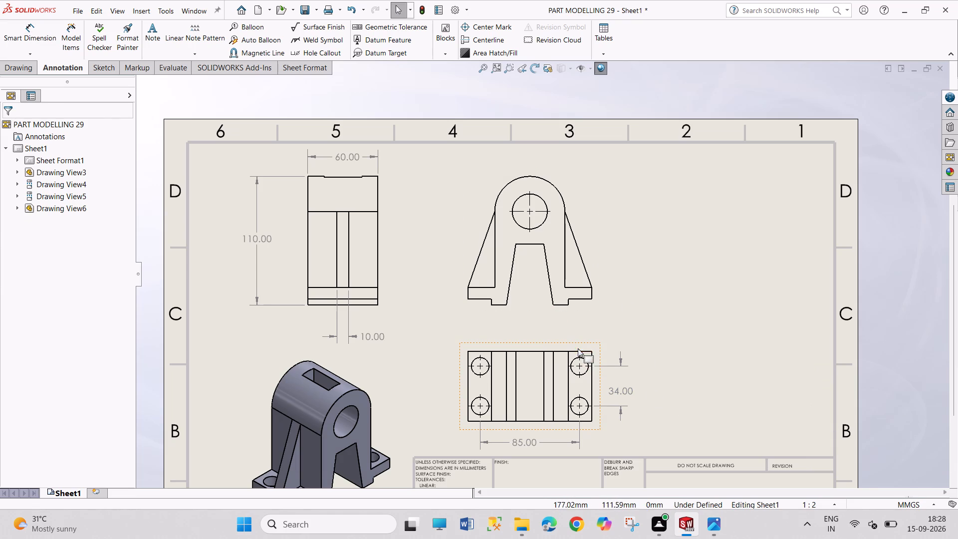
Project a new view from the base view and place it directly above.
left_click(13, 70)
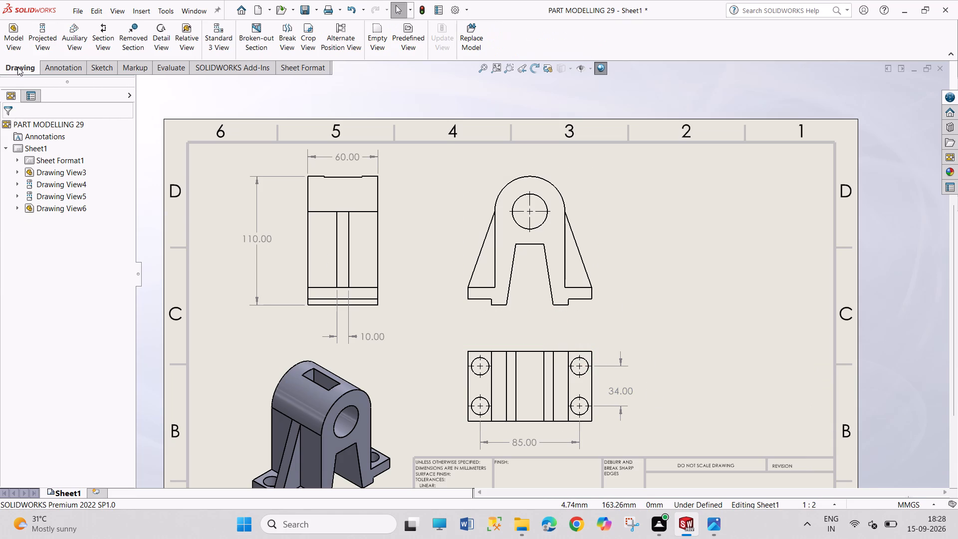
left_click(42, 36)
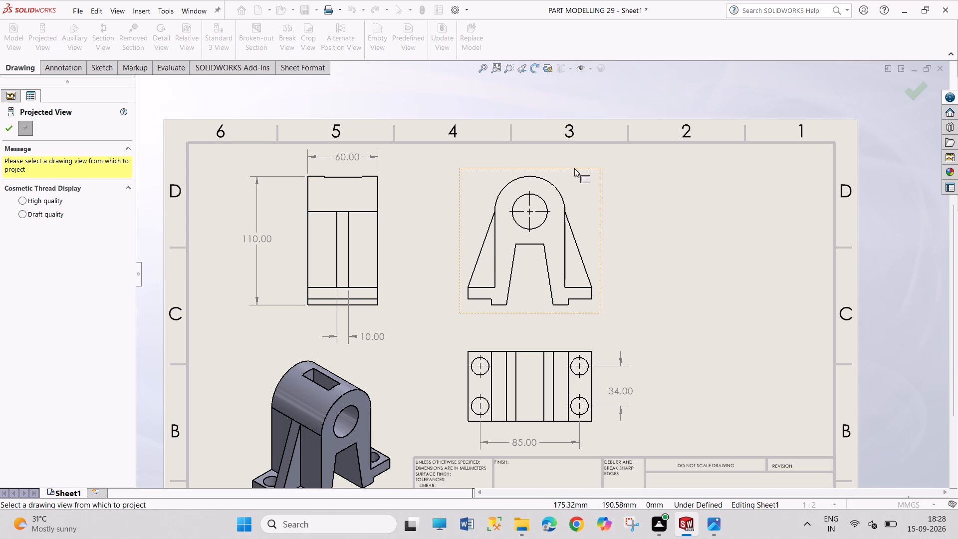
left_click(574, 168)
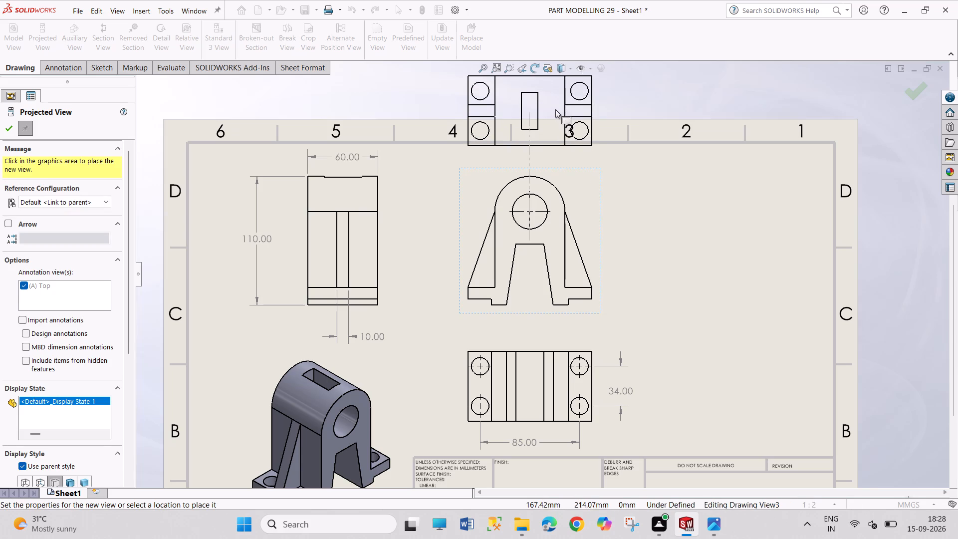
left_click(555, 109)
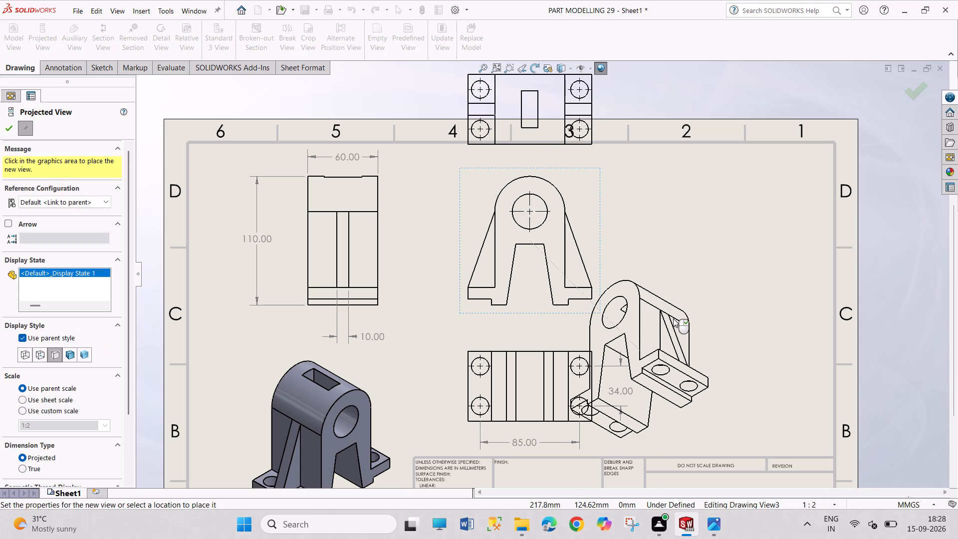
key("Escape")
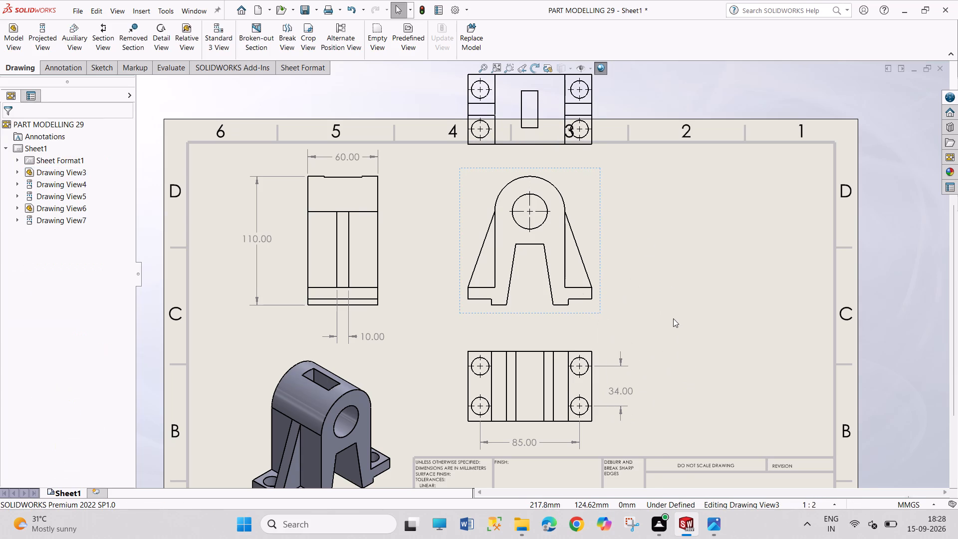
Delete the projected view below the base view.
left_click(599, 342)
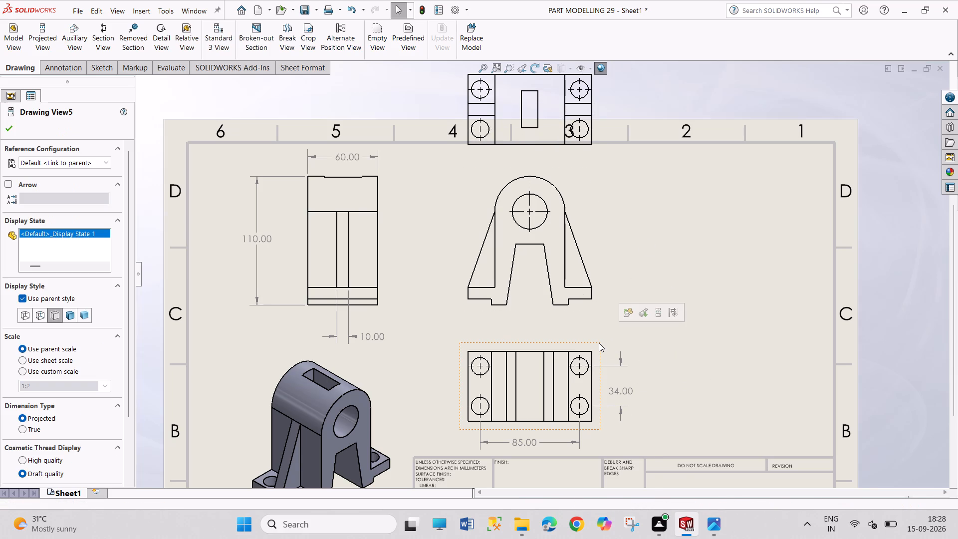
key("Delete")
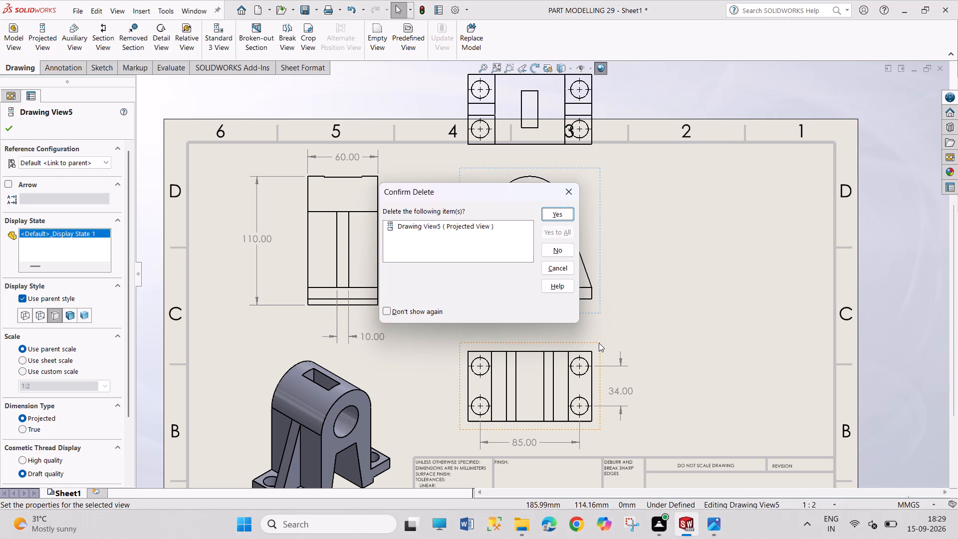
key("Return")
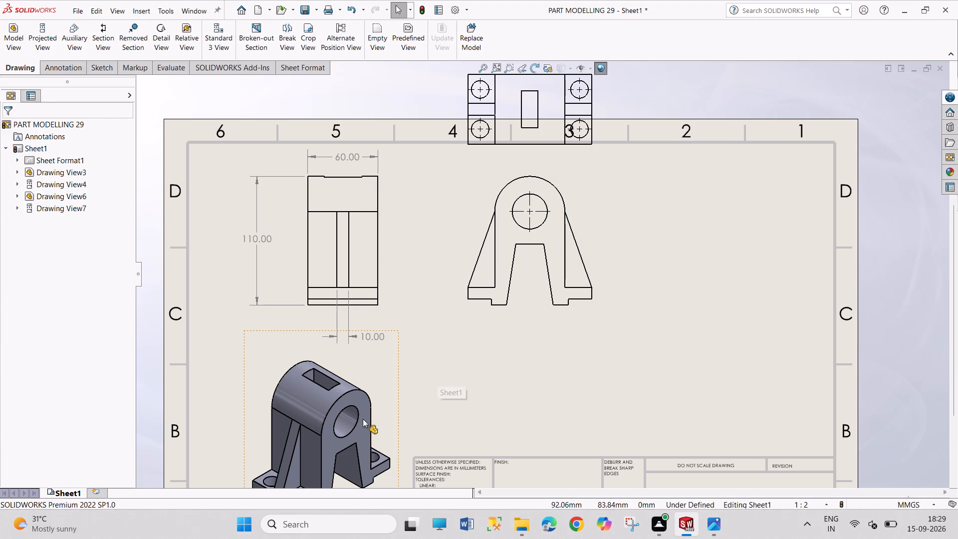
Rearrange the views: lower the base and left views, bring the upper projected view inside the border, and place the isometric at the sheet's far right.
left_click_drag(398, 406, 700, 257)
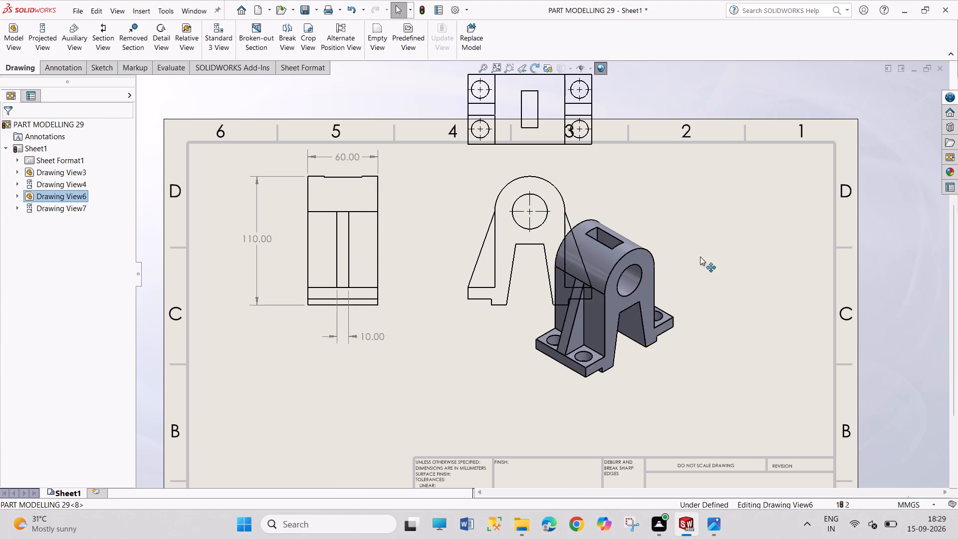
left_click_drag(700, 257, 760, 239)
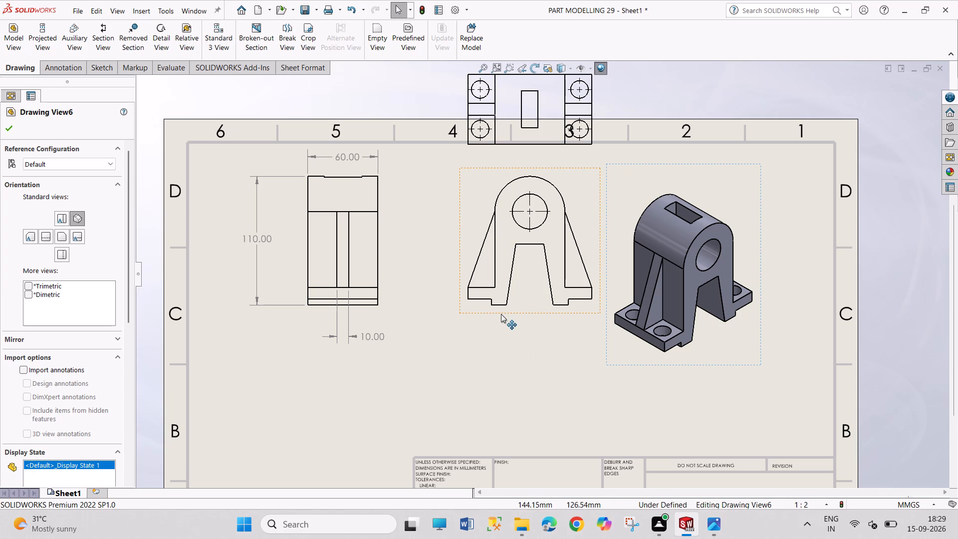
left_click_drag(501, 314, 496, 431)
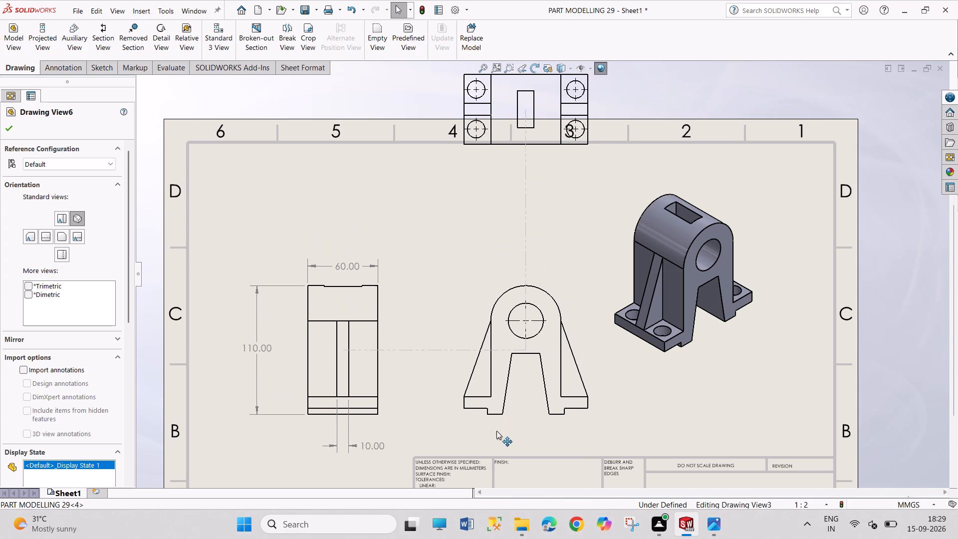
left_click_drag(496, 431, 496, 434)
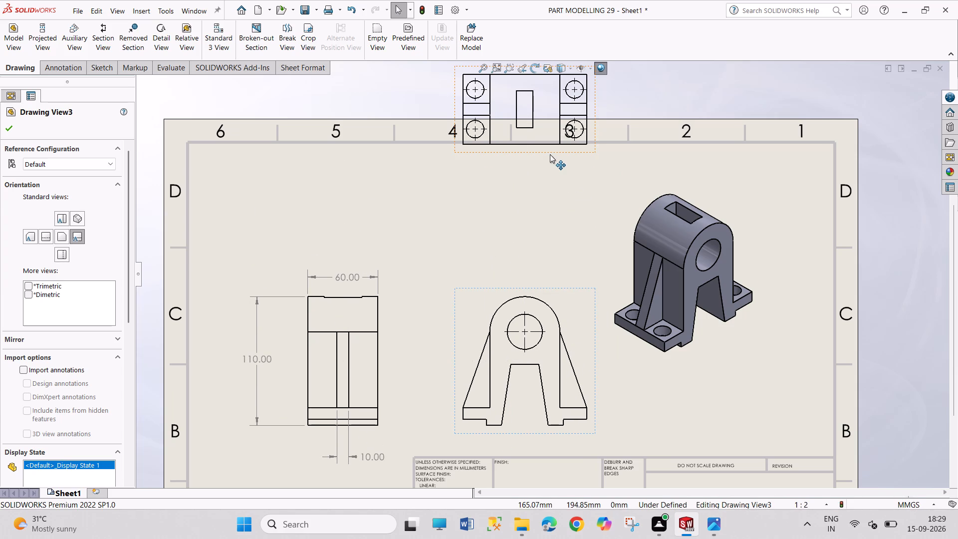
left_click_drag(550, 154, 541, 251)
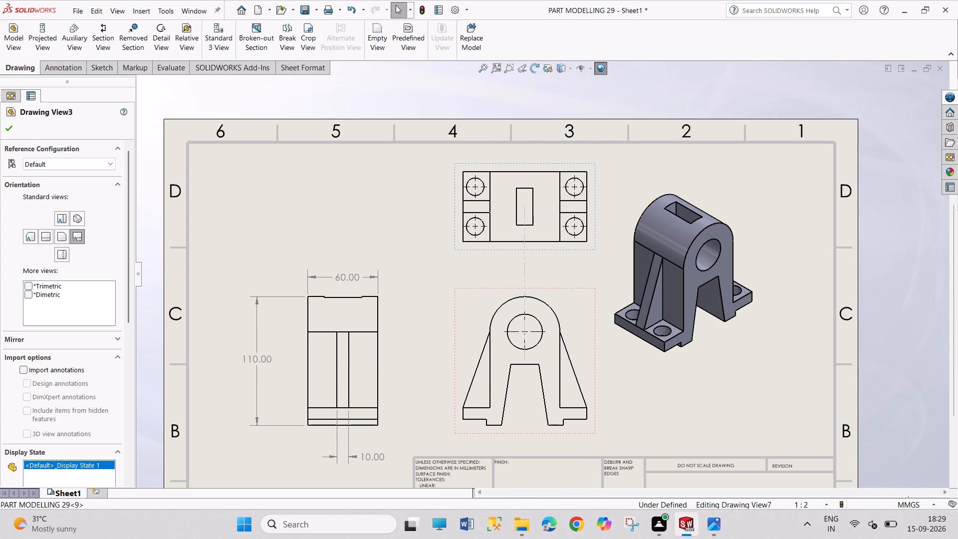
left_click_drag(694, 363, 760, 387)
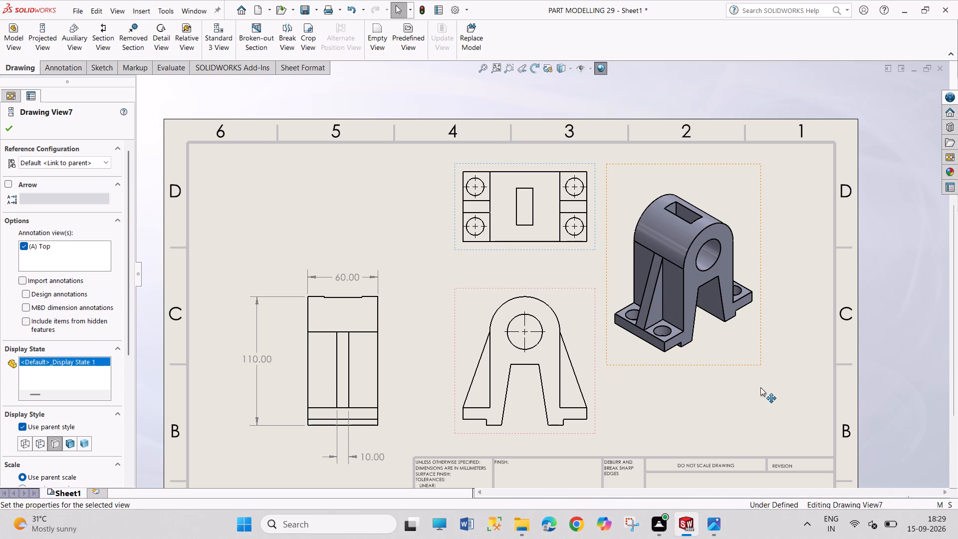
left_click_drag(760, 387, 769, 396)
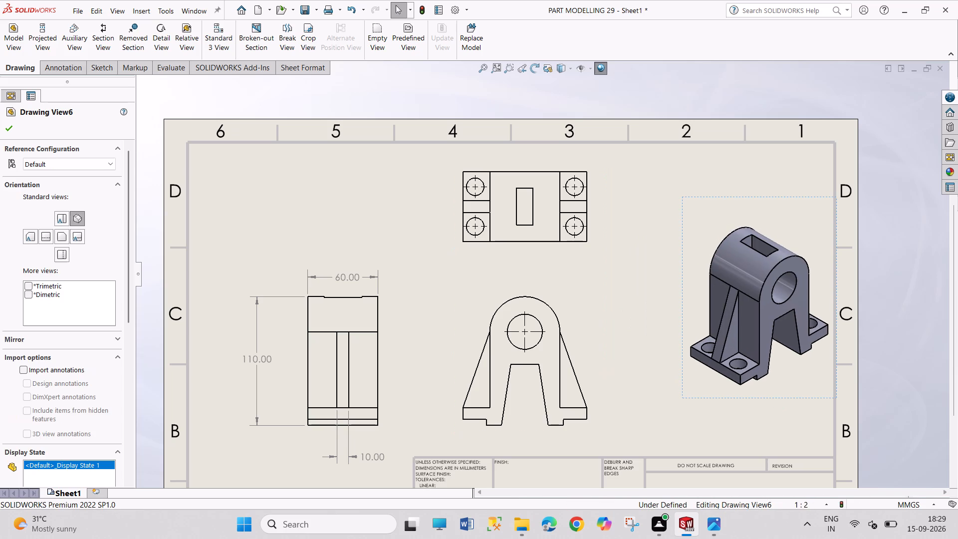
left_click_drag(527, 253, 504, 248)
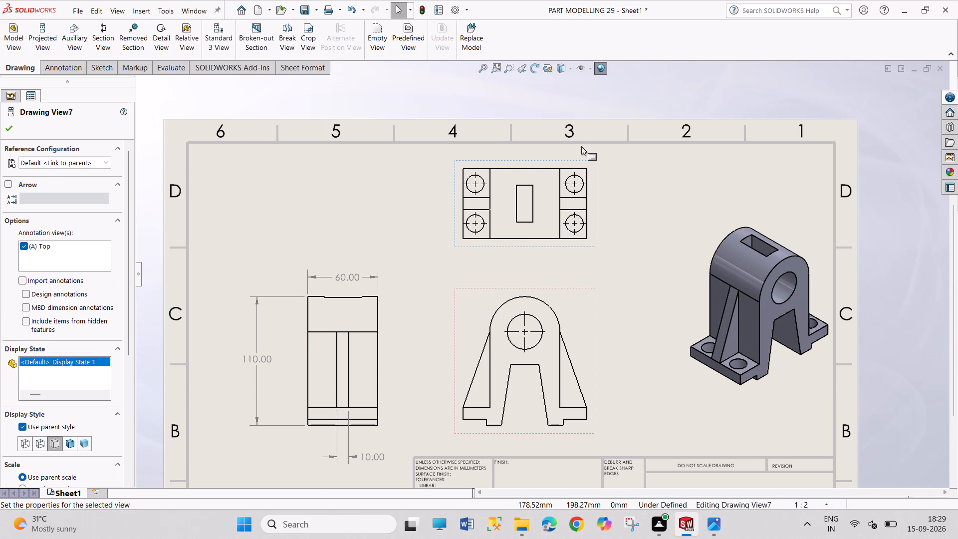
scroll(581, 146, "down", 2)
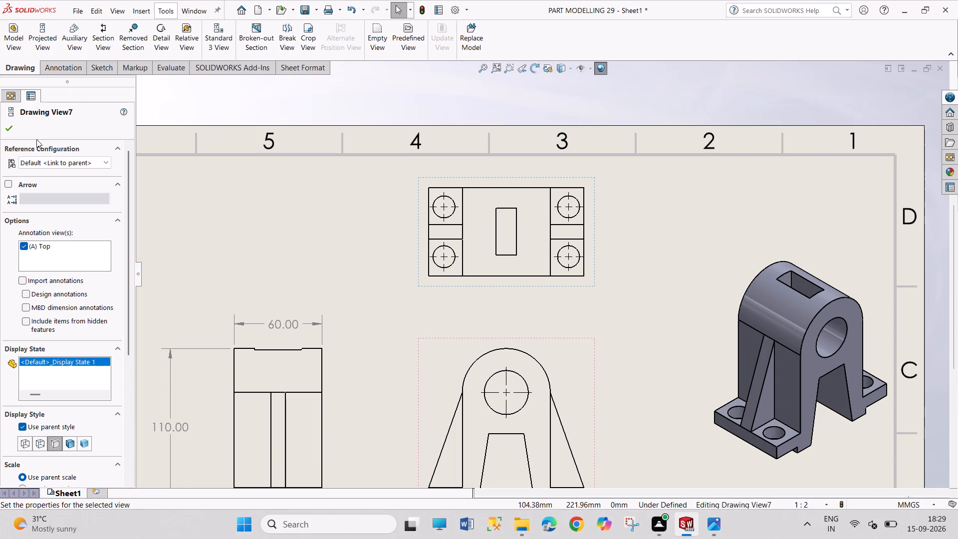
left_click(7, 128)
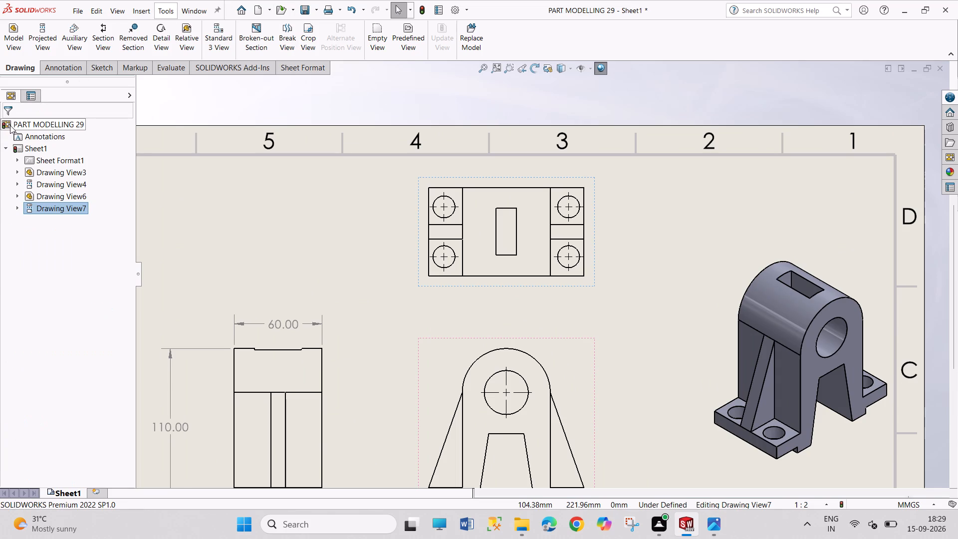
Project a new side view from the base view and place it between the base view and the isometric view.
scroll(323, 208, "down", 2)
scroll(326, 210, "up", 3)
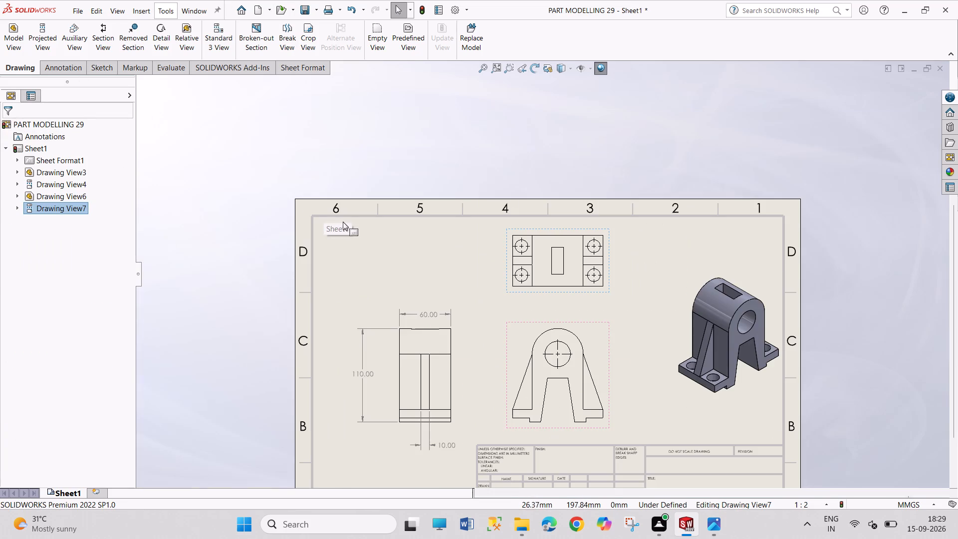
scroll(344, 223, "up", 2)
scroll(474, 291, "up", 1)
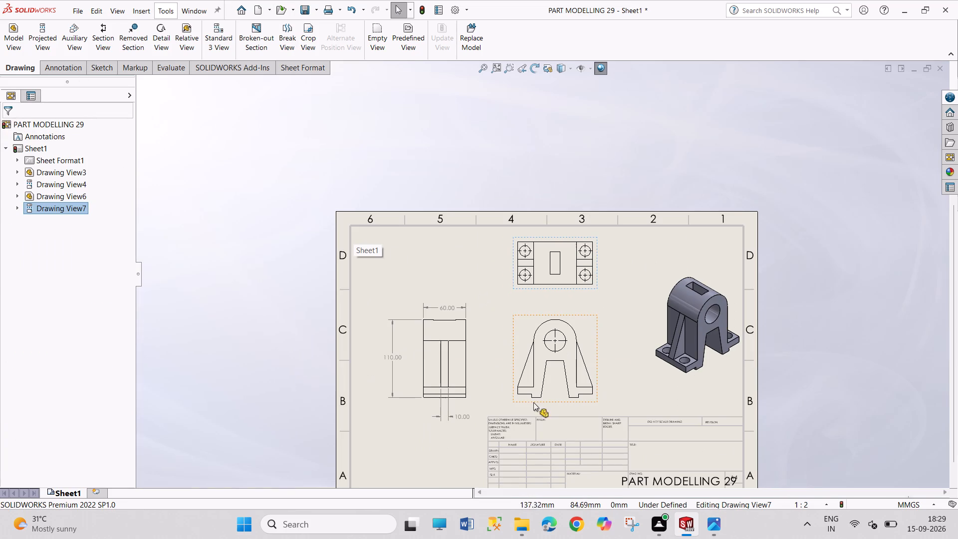
left_click(51, 43)
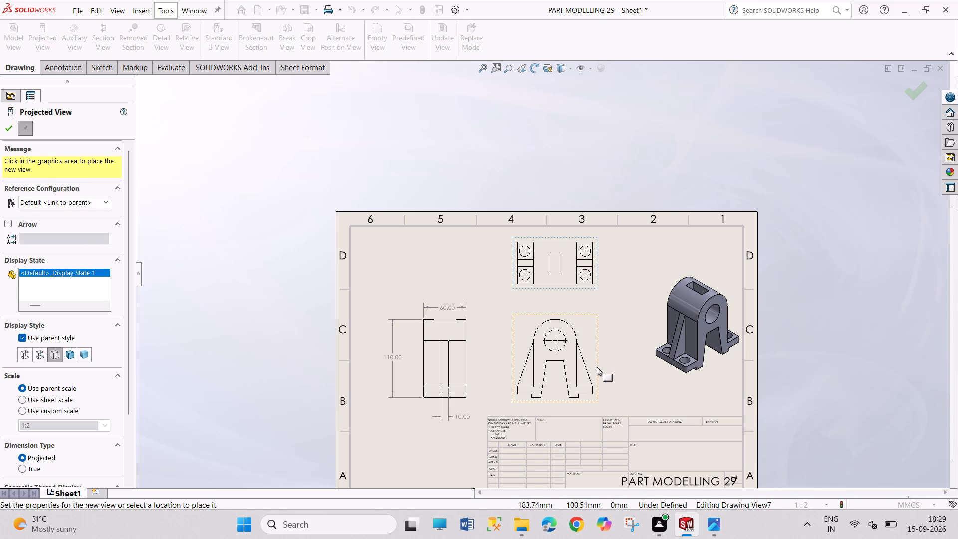
left_click(597, 367)
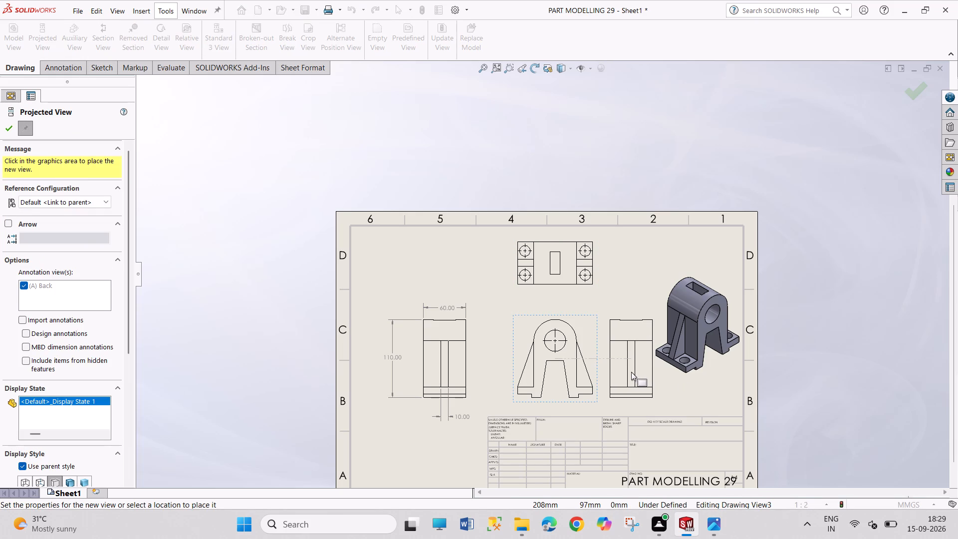
left_click(636, 373)
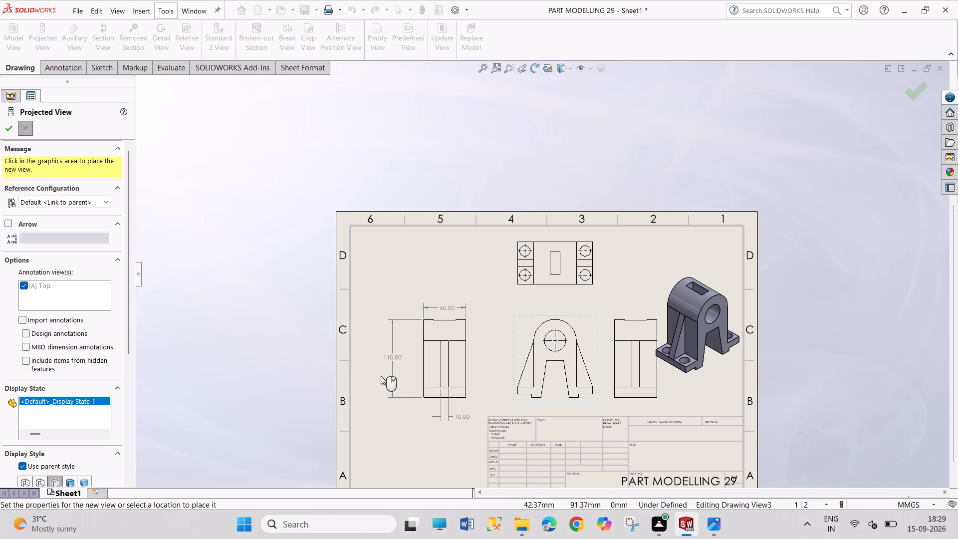
left_click(7, 127)
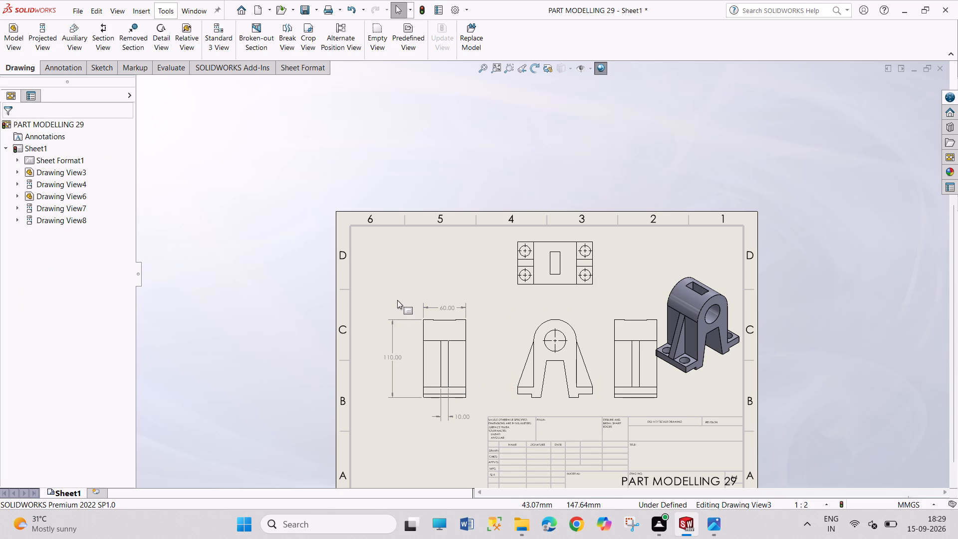
Delete the dimensioned side view on the base view's left.
left_click(401, 316)
left_click(385, 305)
left_click(472, 350)
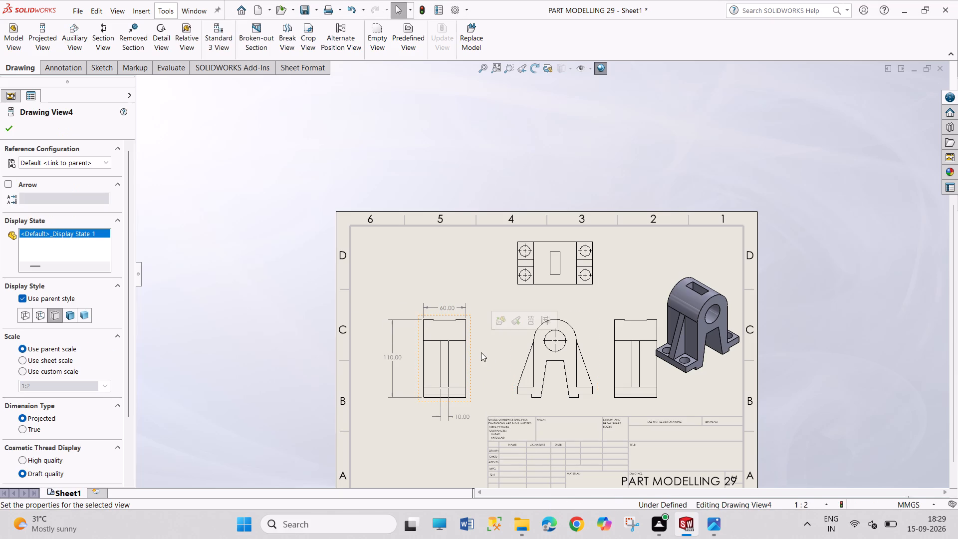
key("Delete")
key("Return")
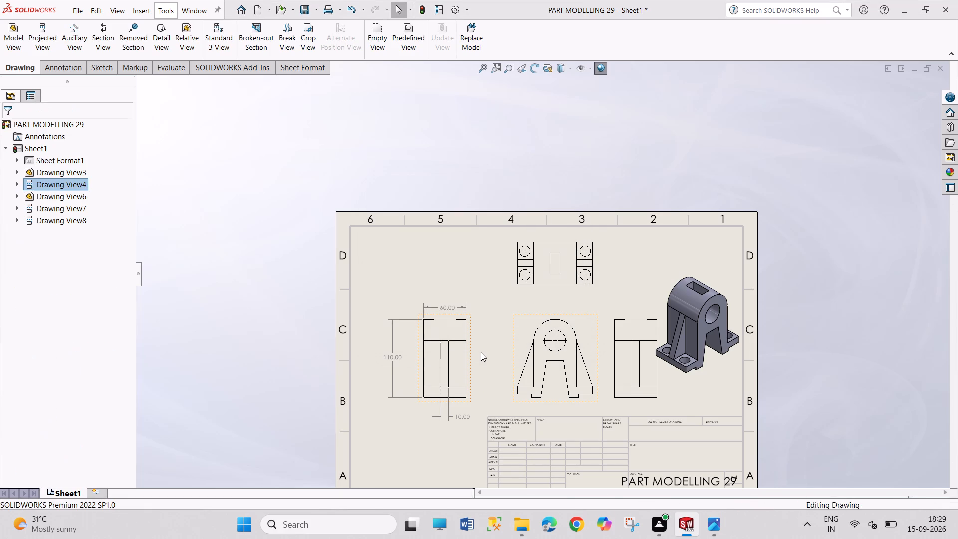
Rearrange the views: shift the base view left, bring the new side view closer to it, and move the isometric to the upper right.
left_click_drag(573, 314, 469, 314)
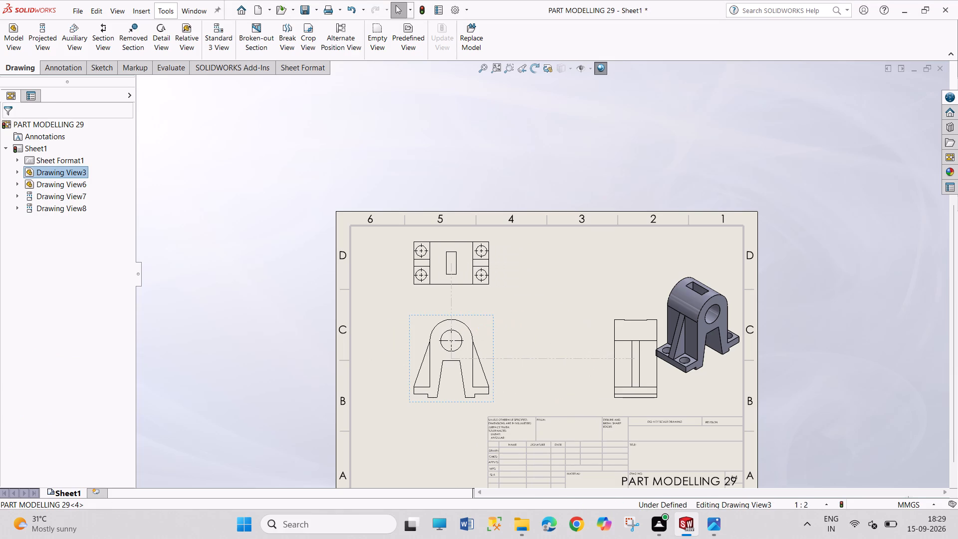
left_click_drag(609, 332, 600, 334)
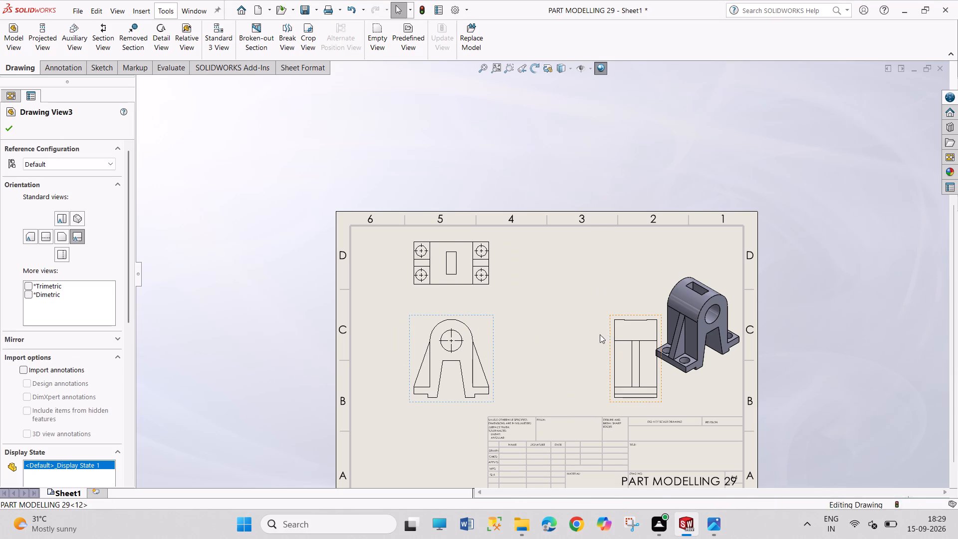
left_click_drag(600, 334, 537, 341)
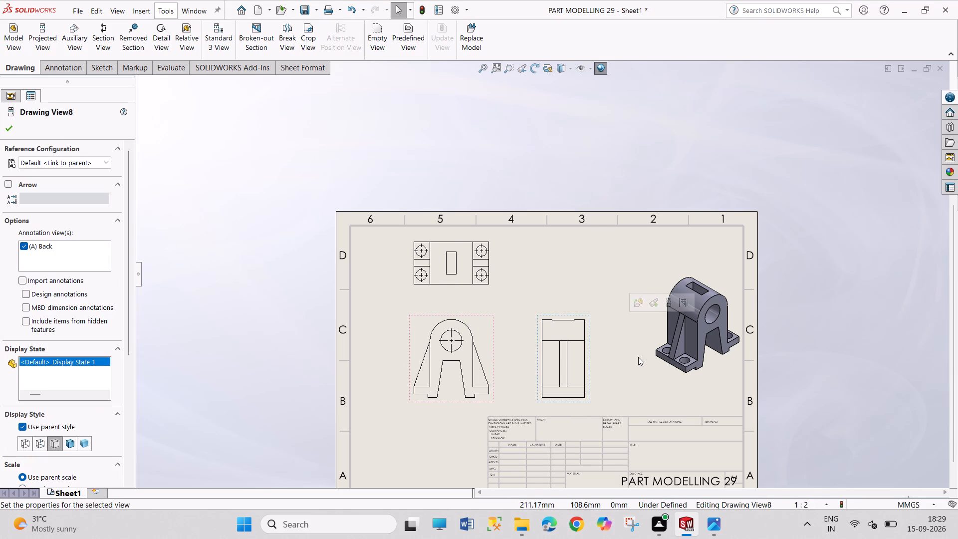
left_click_drag(650, 363, 594, 319)
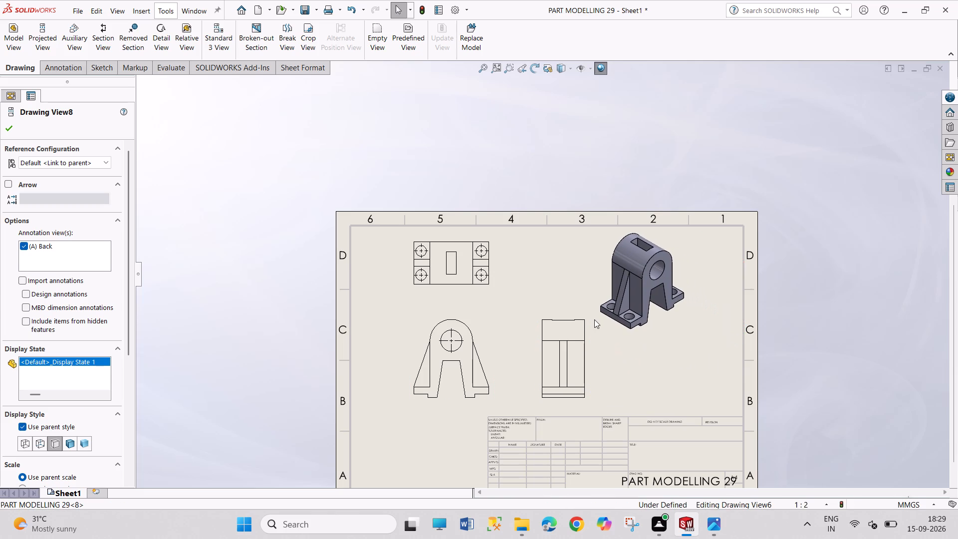
left_click_drag(594, 319, 597, 320)
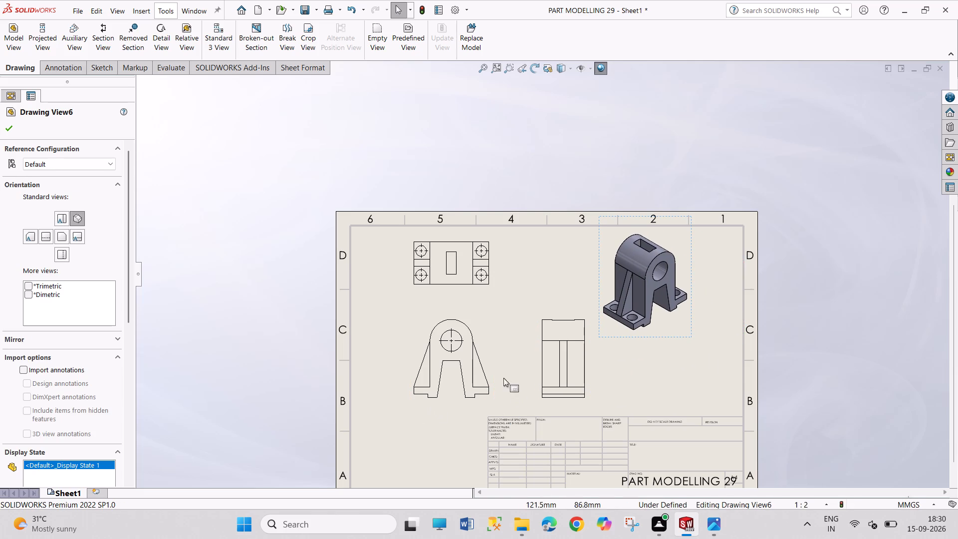
scroll(495, 359, "down", 3)
scroll(505, 419, "down", 1)
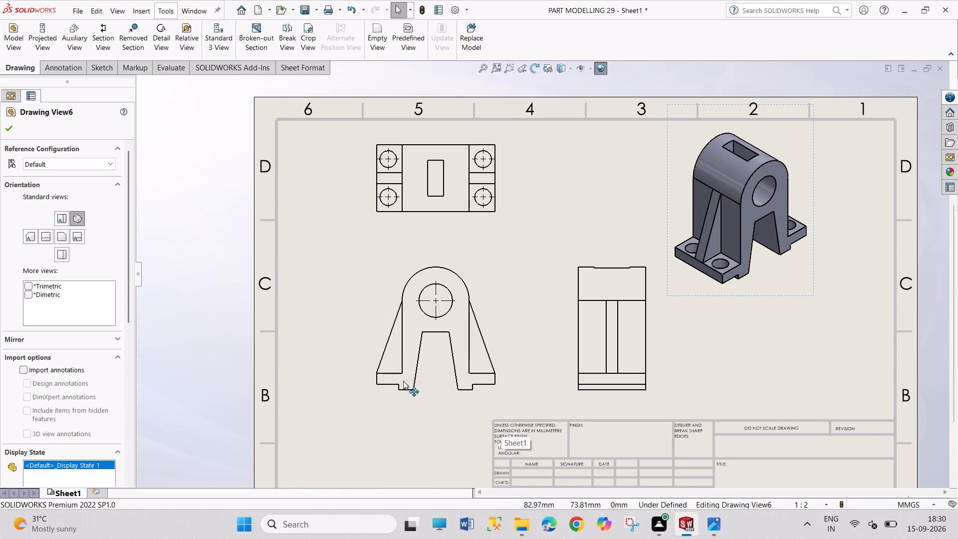
left_click(6, 127)
Dimension the central rib's thickness in the side view, placing it just above the view.
left_click(50, 69)
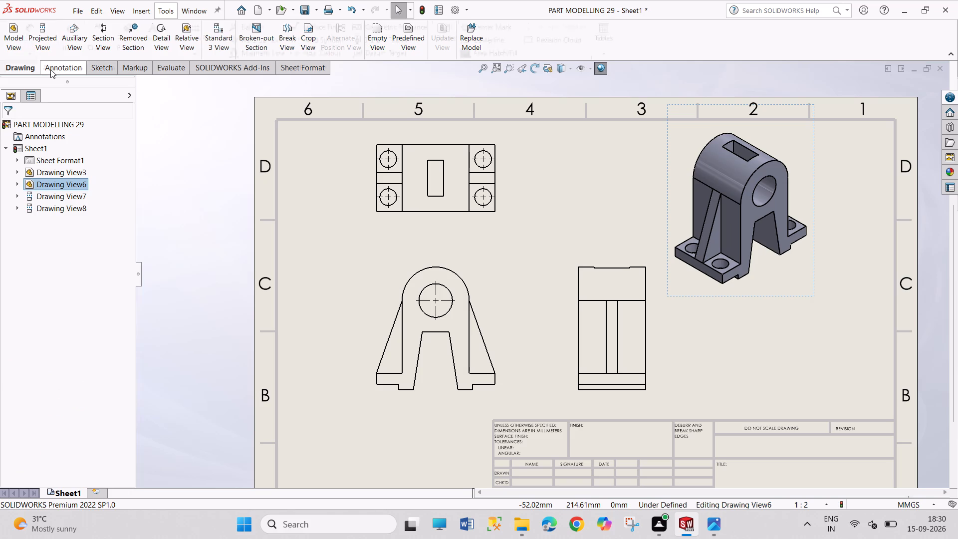
left_click(26, 38)
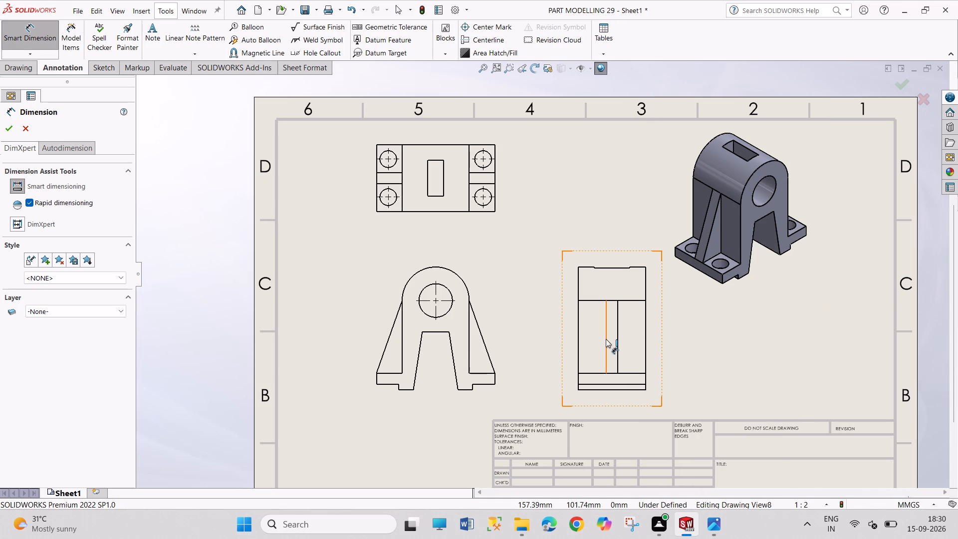
left_click(606, 338)
left_click(616, 354)
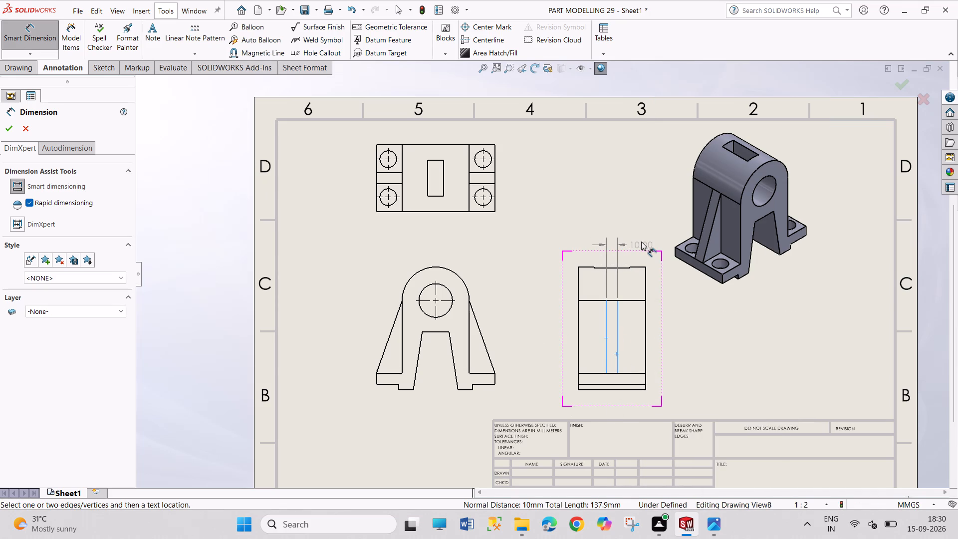
left_click(642, 242)
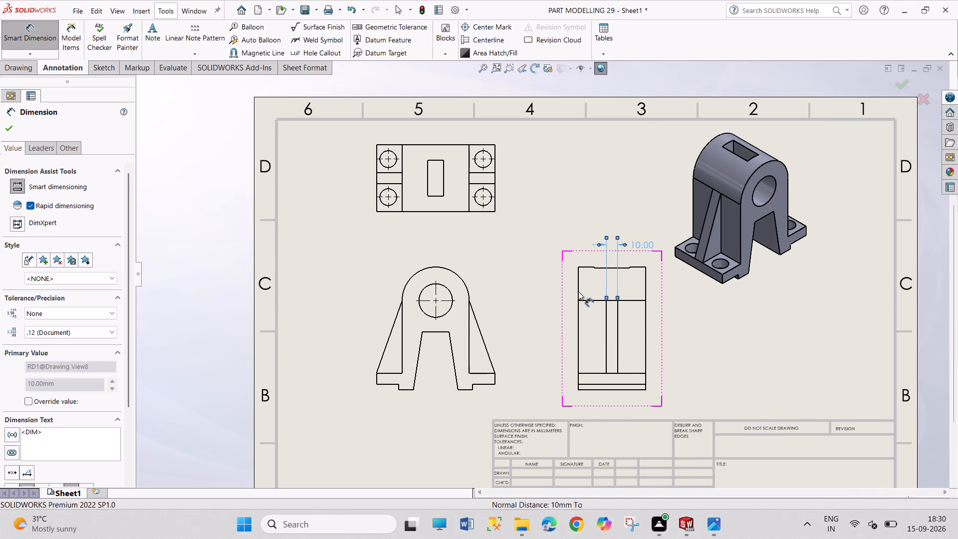
Dimension the side view's overall width above the rib dimension and its overall height outside the right edge.
left_click_drag(578, 290, 582, 291)
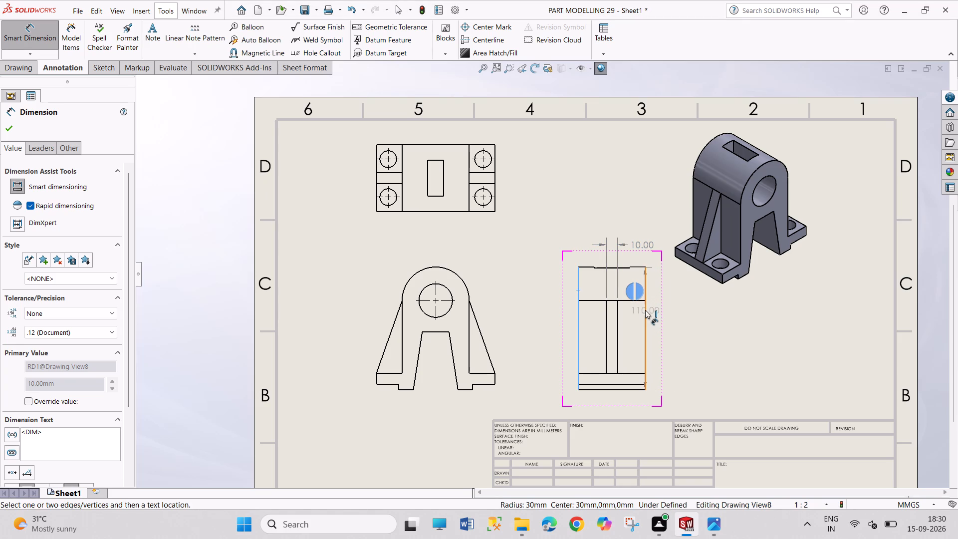
left_click(645, 310)
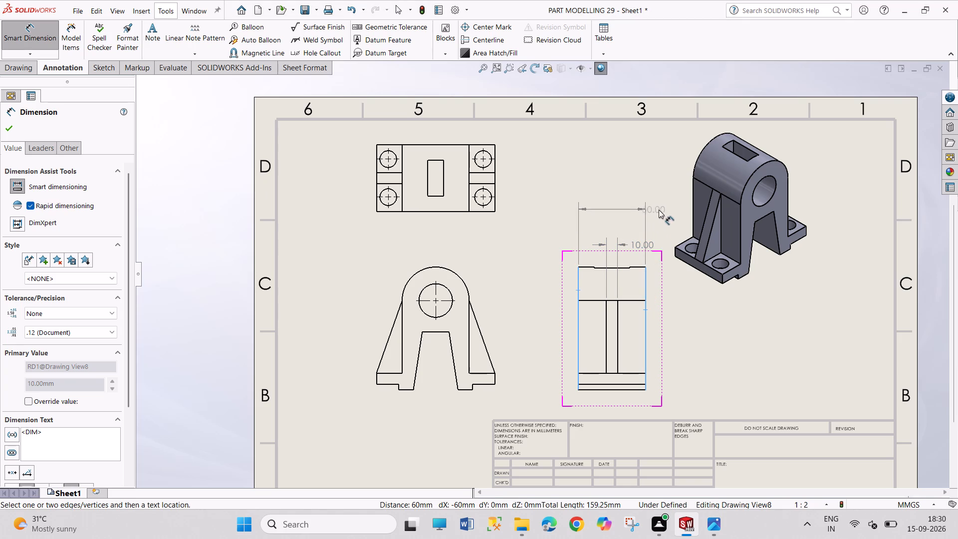
left_click(622, 198)
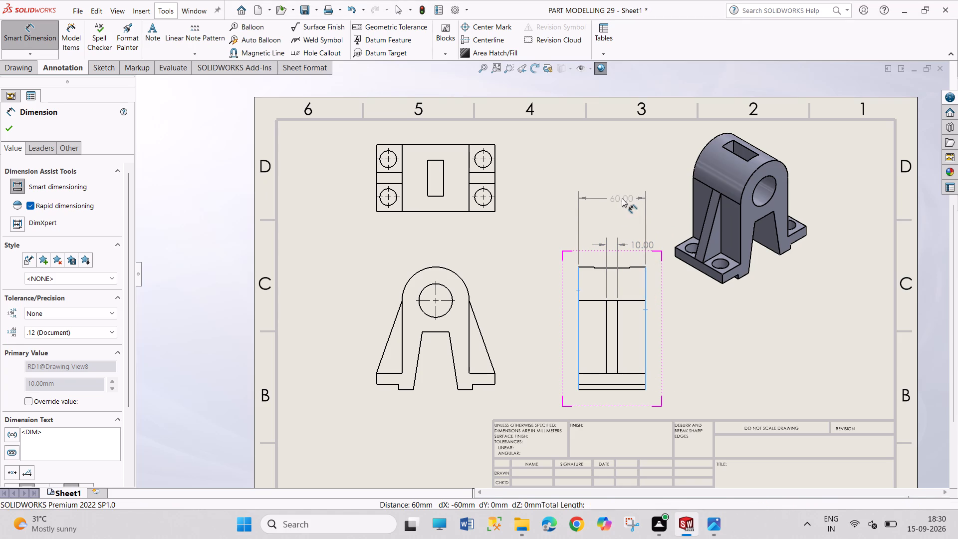
right_click(725, 315)
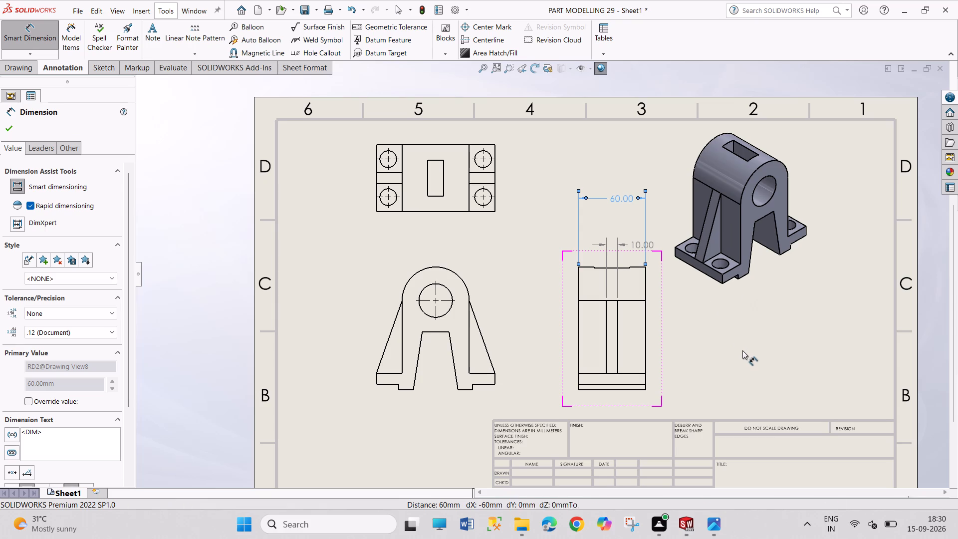
left_click(645, 351)
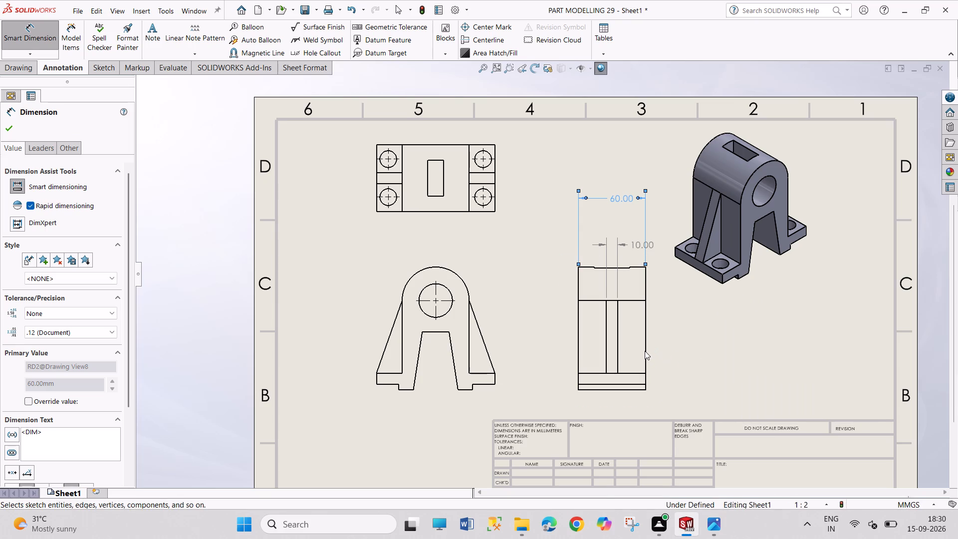
left_click(671, 355)
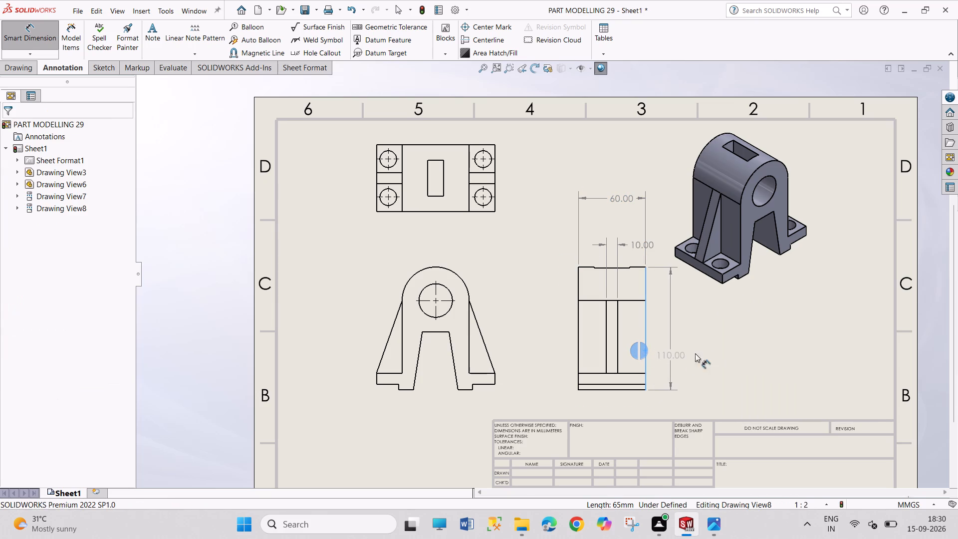
right_click(731, 323)
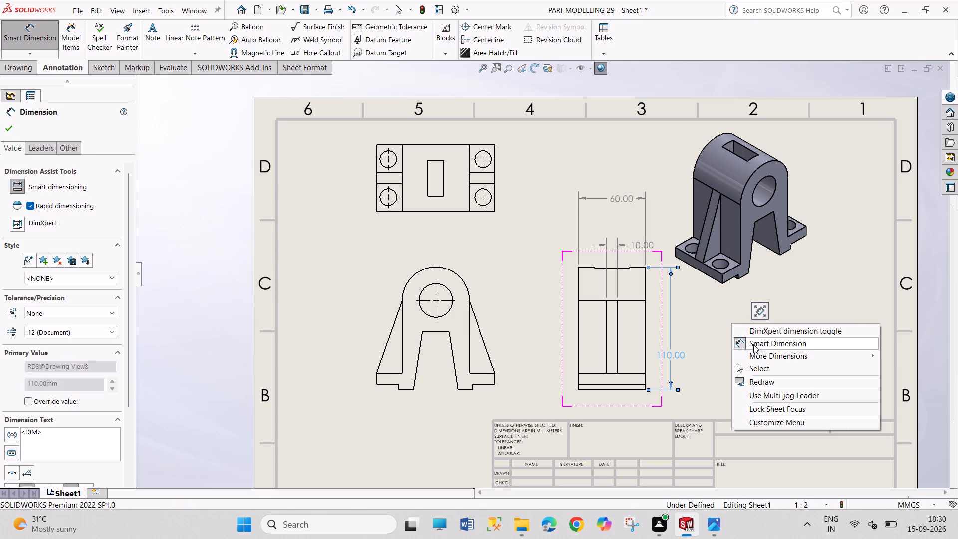
left_click(760, 366)
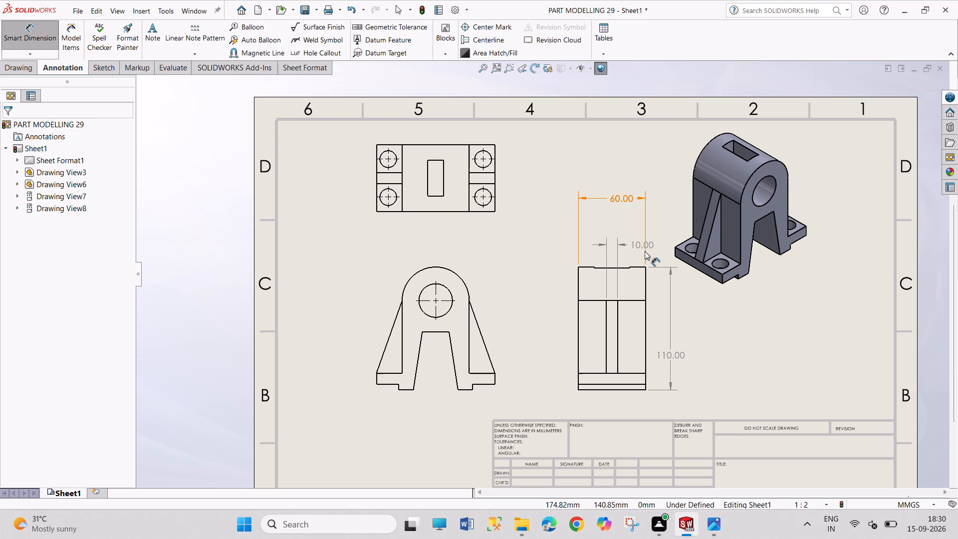
Reposition the rib thickness dimension slightly higher, with its text outside the side view's right extension line.
left_click_drag(640, 248, 612, 236)
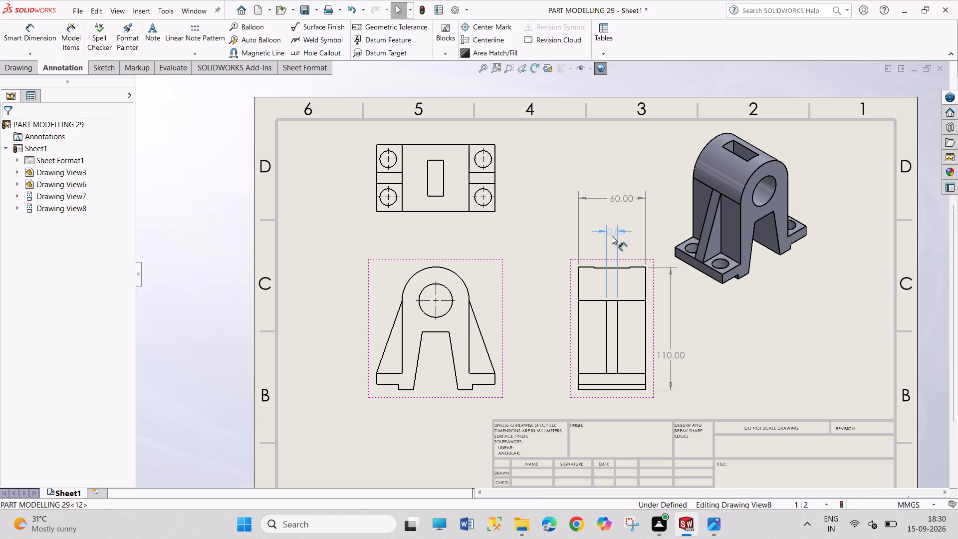
left_click_drag(612, 236, 664, 232)
left_click(734, 301)
left_click(747, 330)
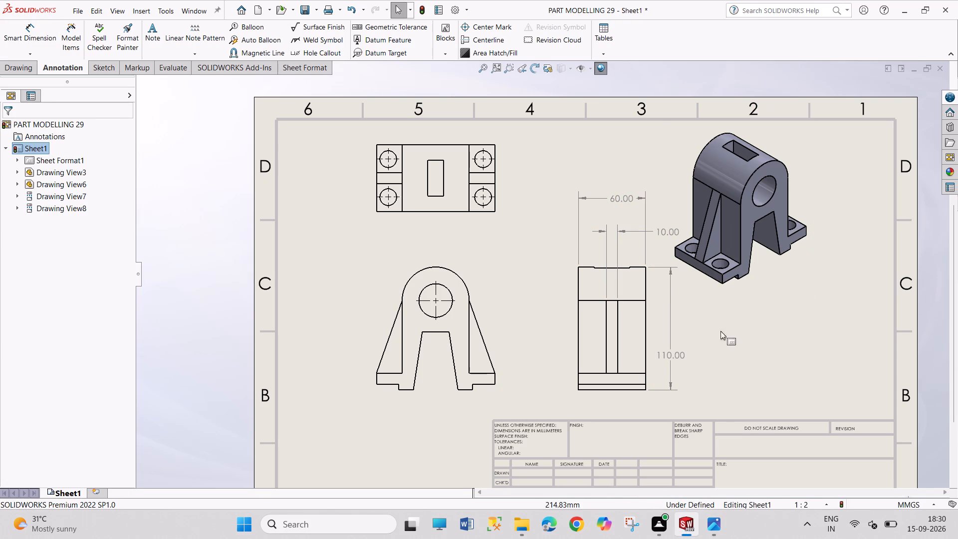
Dimension the bore's diameter and the rounded top's outer radius in the base view, placing both at the upper right.
right_click_drag(442, 469, 418, 295)
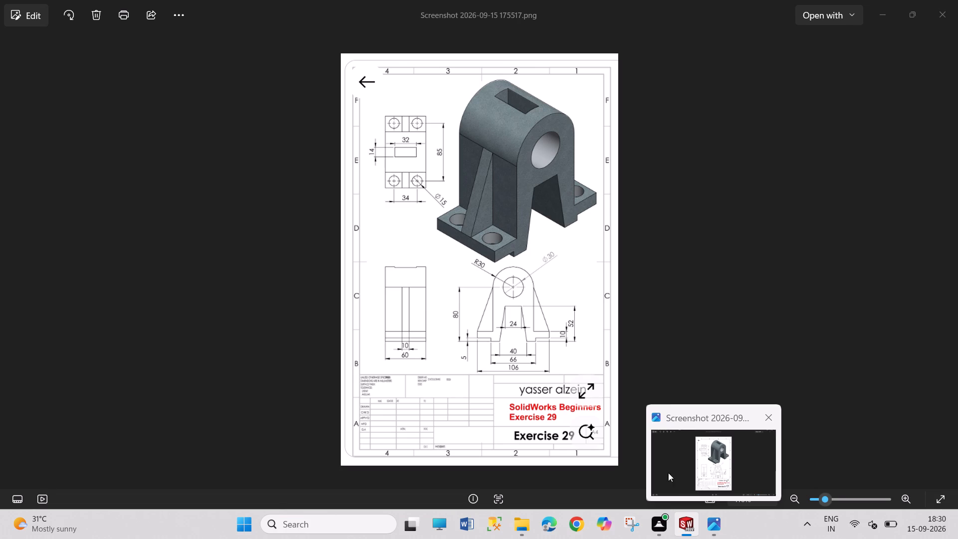
left_click(452, 293)
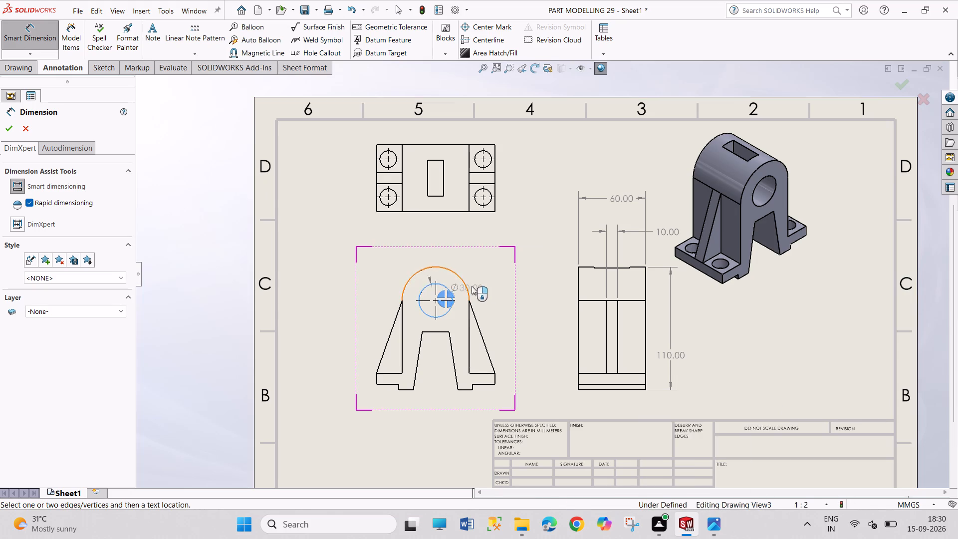
left_click(502, 282)
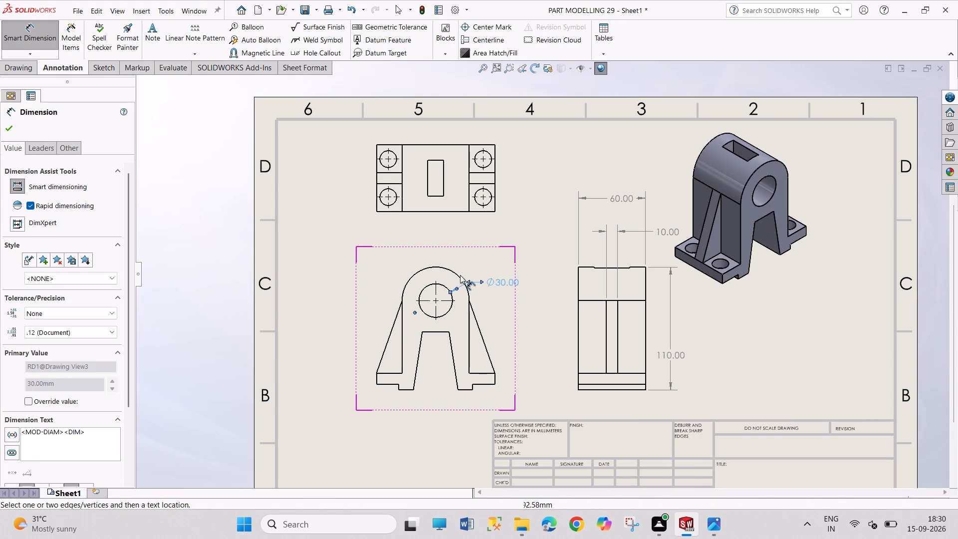
left_click(459, 276)
left_click(498, 264)
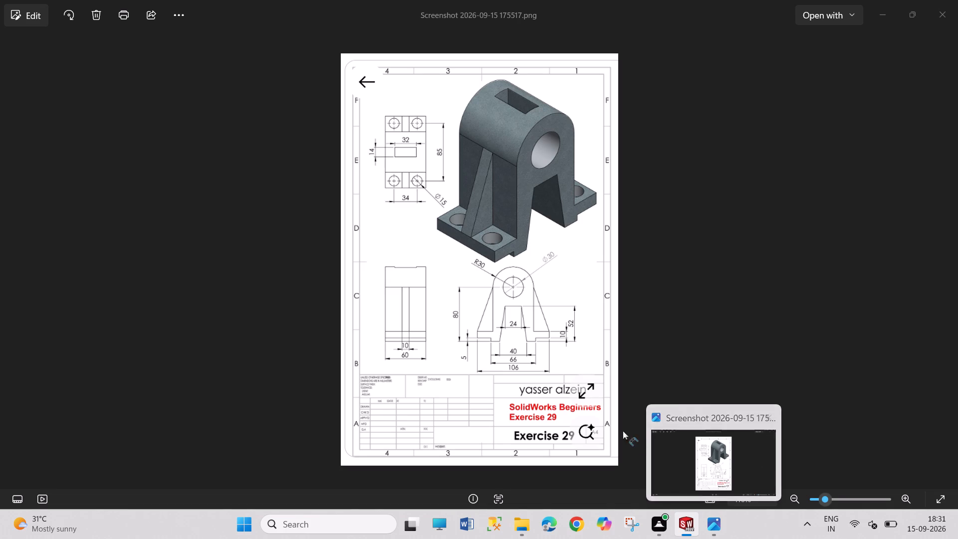
Dimension the bore centre's height above the feet's bottom edge in the base view, placing it outside the left side.
left_click(442, 301)
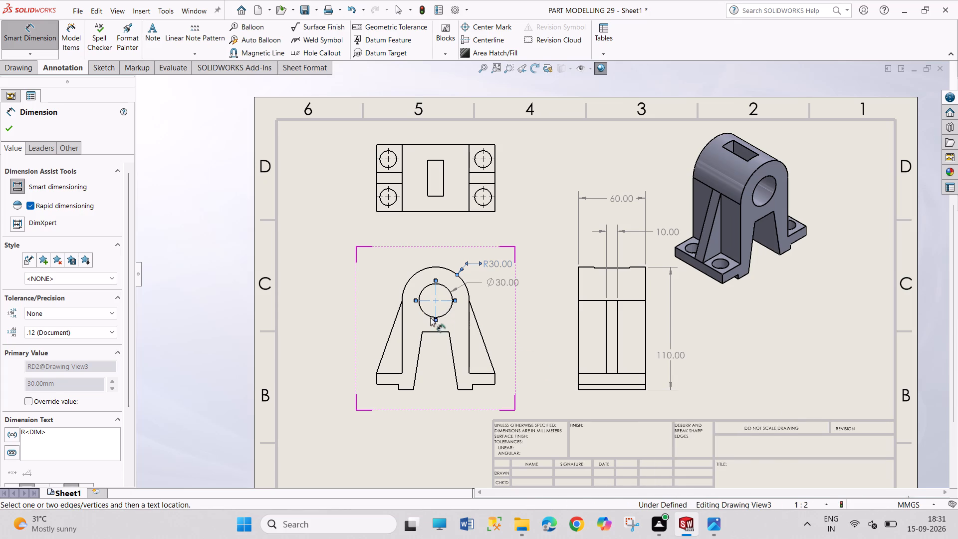
left_click(405, 391)
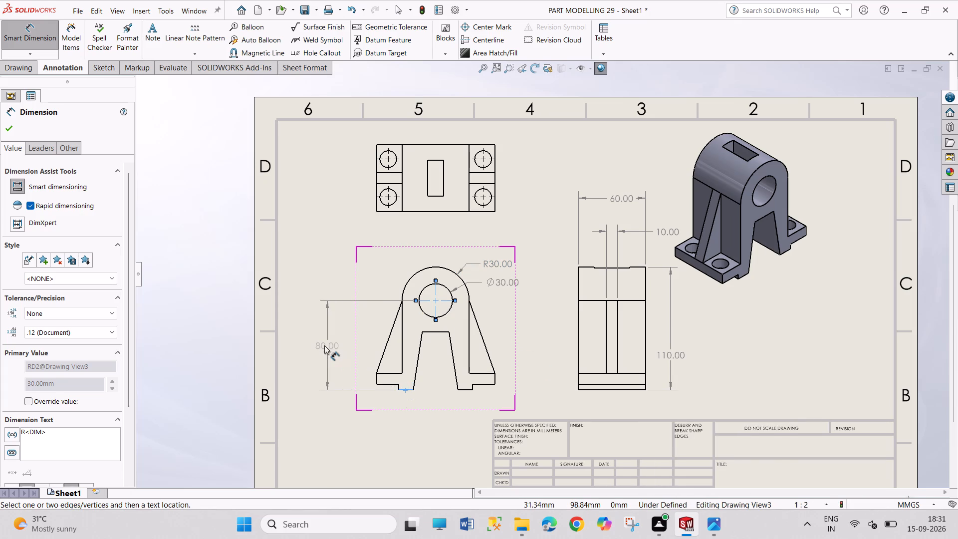
left_click(324, 345)
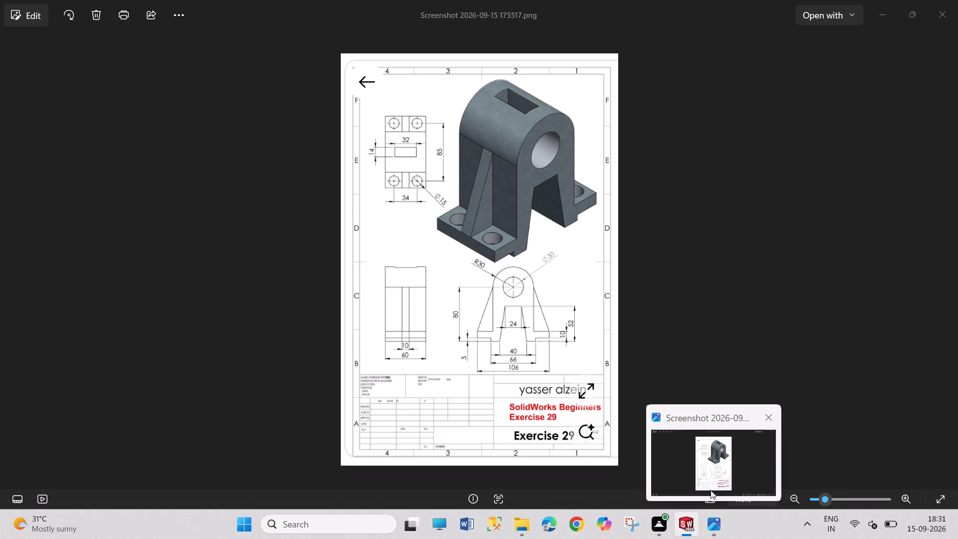
Dimension the height of the step under the left foot in the base view, placing the text below and left of it.
scroll(417, 411, "down", 2)
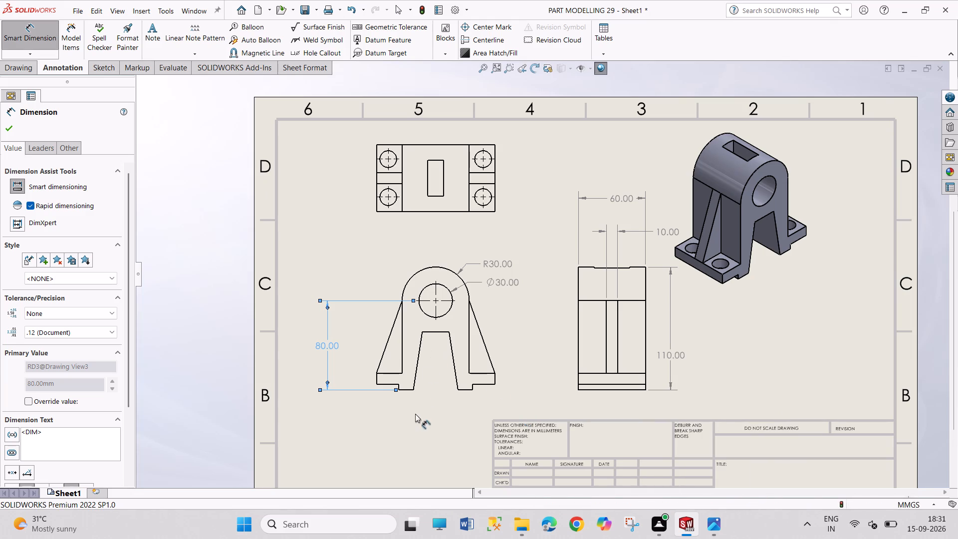
scroll(415, 414, "down", 5)
scroll(437, 235, "down", 4)
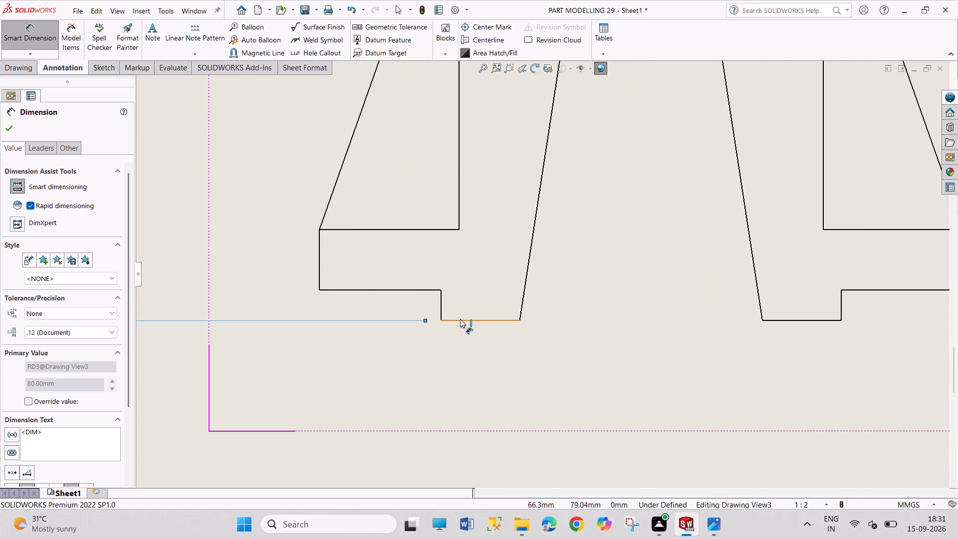
left_click(460, 319)
left_click(414, 291)
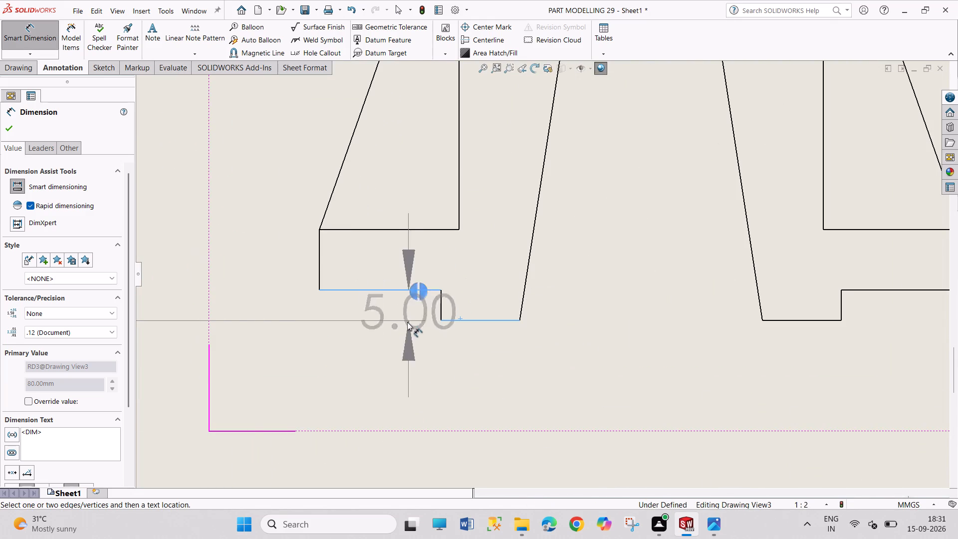
left_click(403, 365)
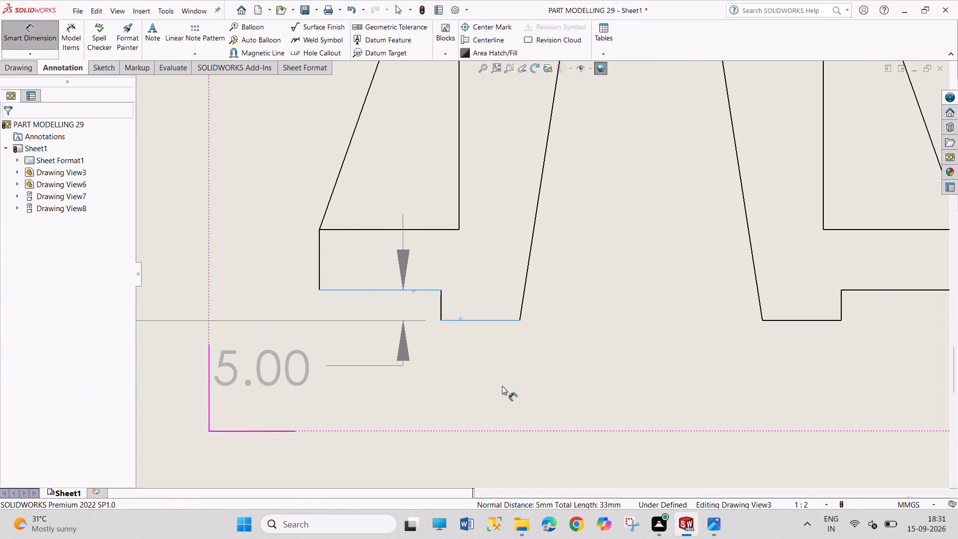
Dimension the top edge width of the base view's tapered cutout, placing the dimension inside the cutout.
scroll(502, 386, "up", 5)
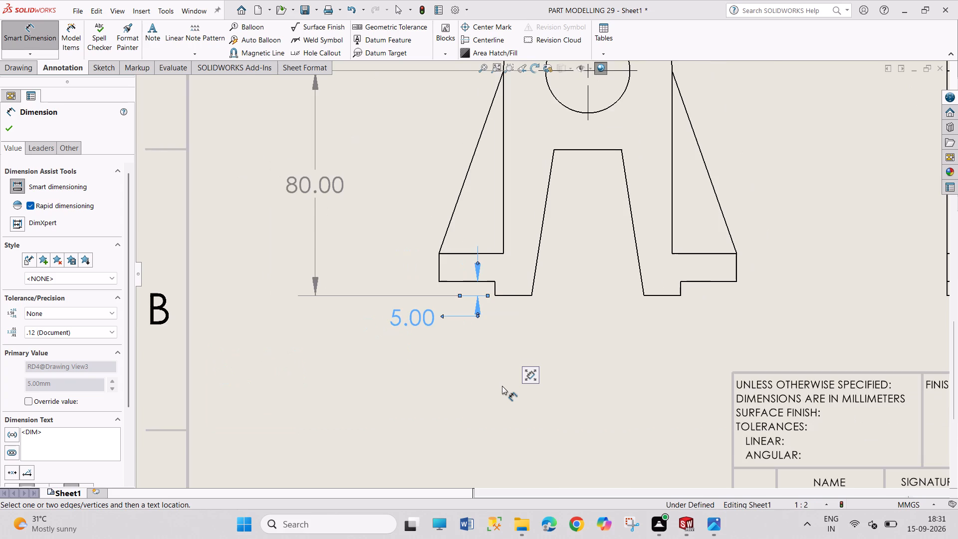
scroll(502, 386, "up", 1)
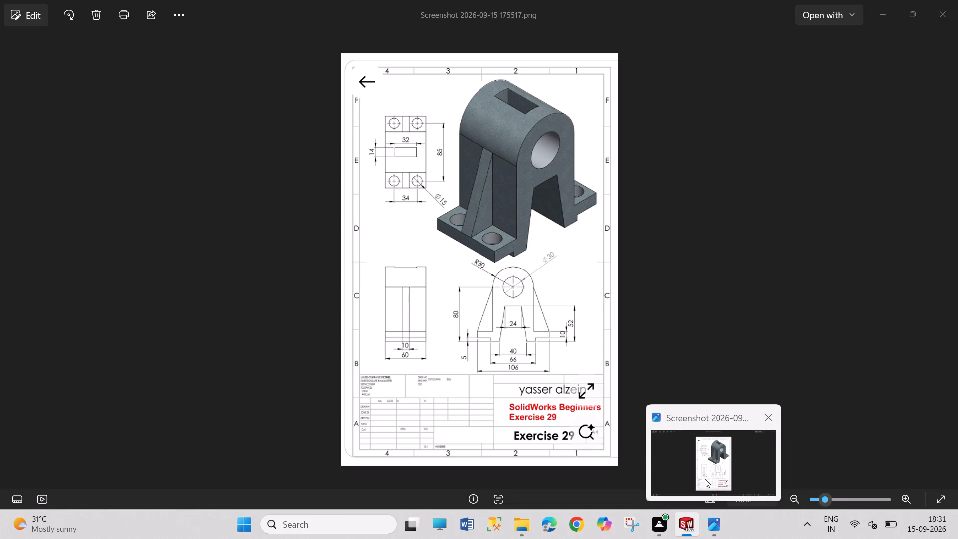
left_click(589, 171)
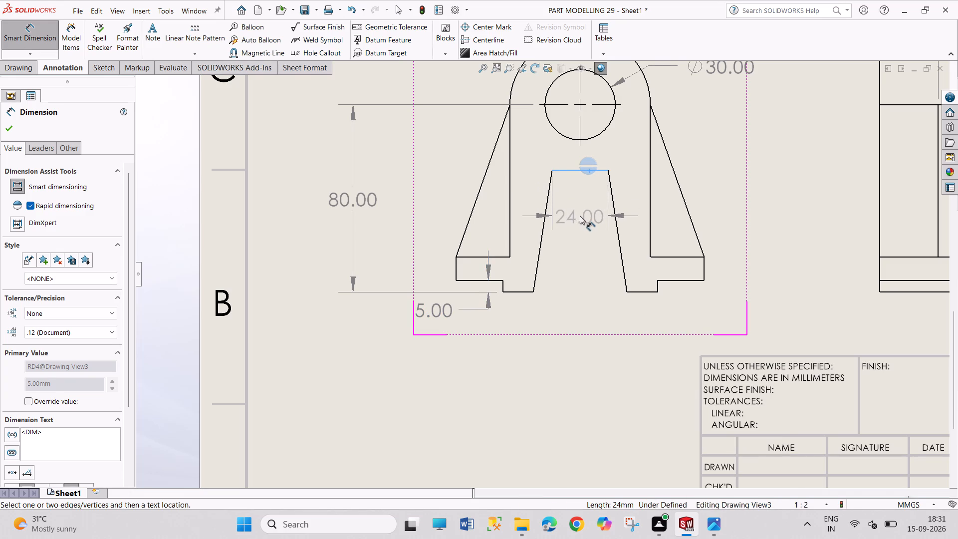
left_click(580, 216)
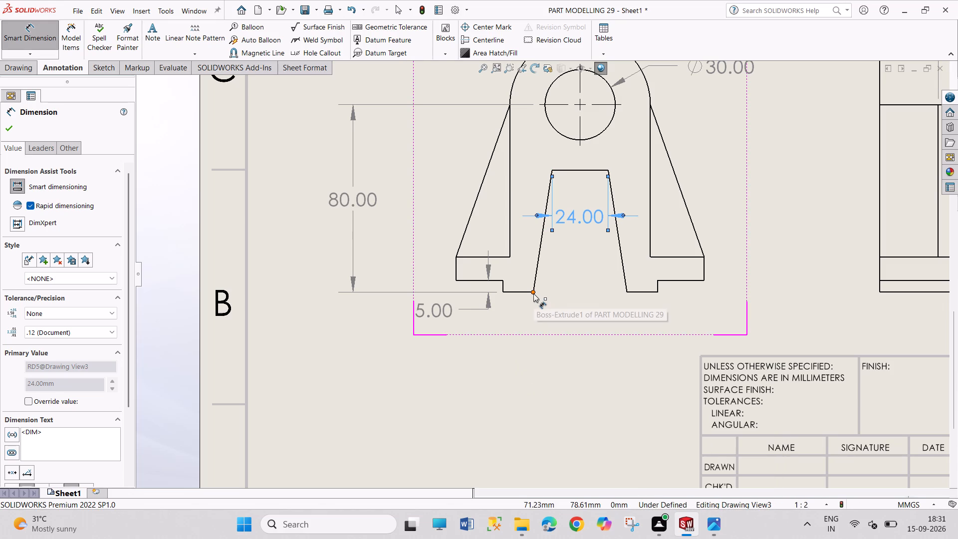
Dimension the cutout's bottom opening, the width across the lower foot pads and the overall base width, stacked below the base view.
left_click_drag(533, 293, 540, 295)
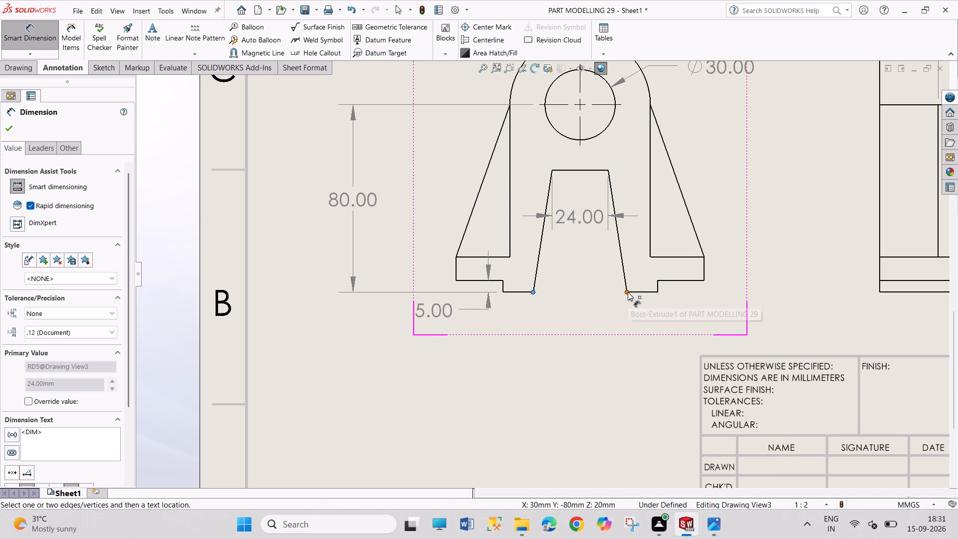
left_click(628, 292)
left_click(581, 322)
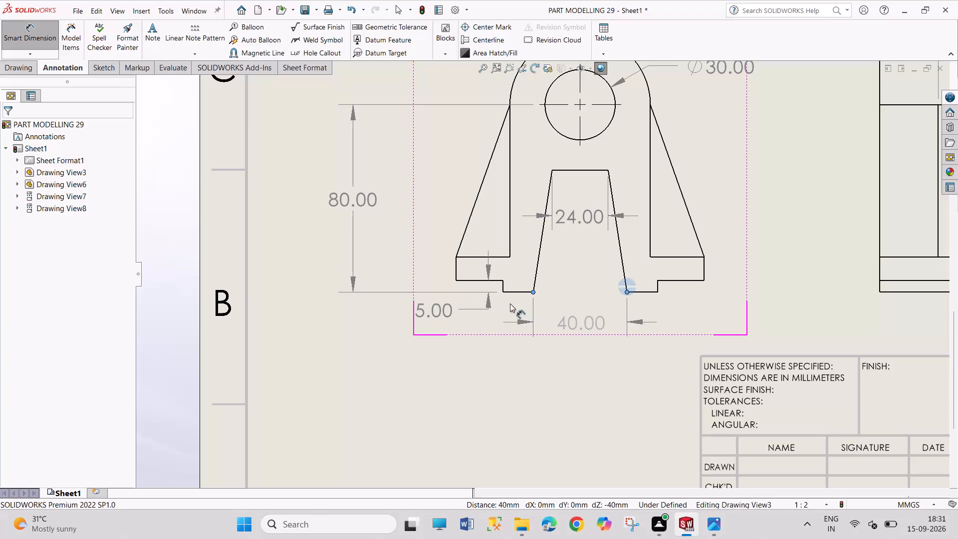
left_click(503, 293)
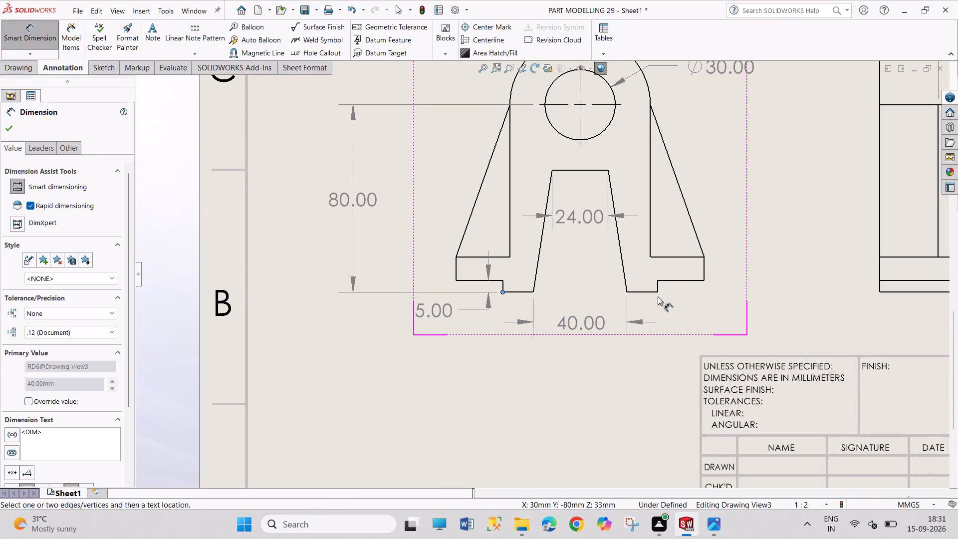
left_click(657, 293)
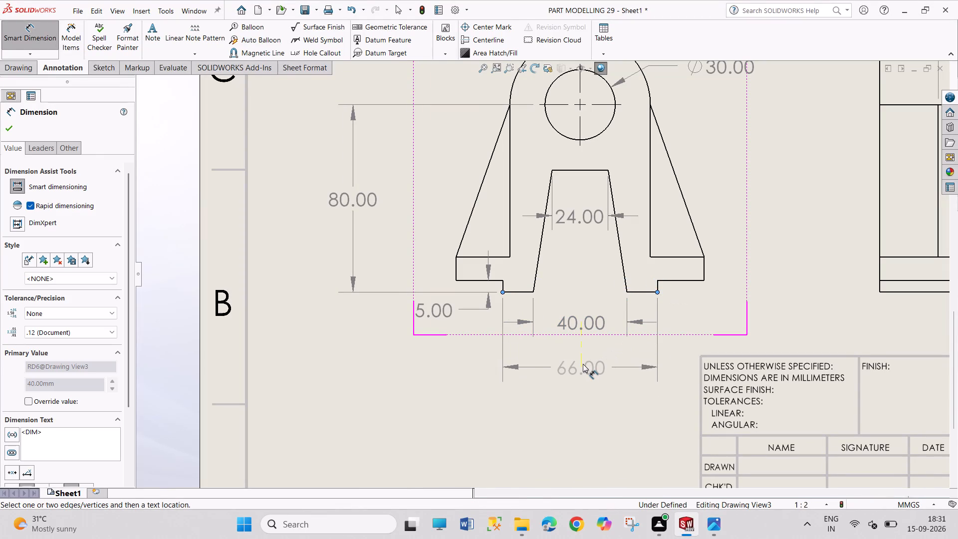
left_click(583, 364)
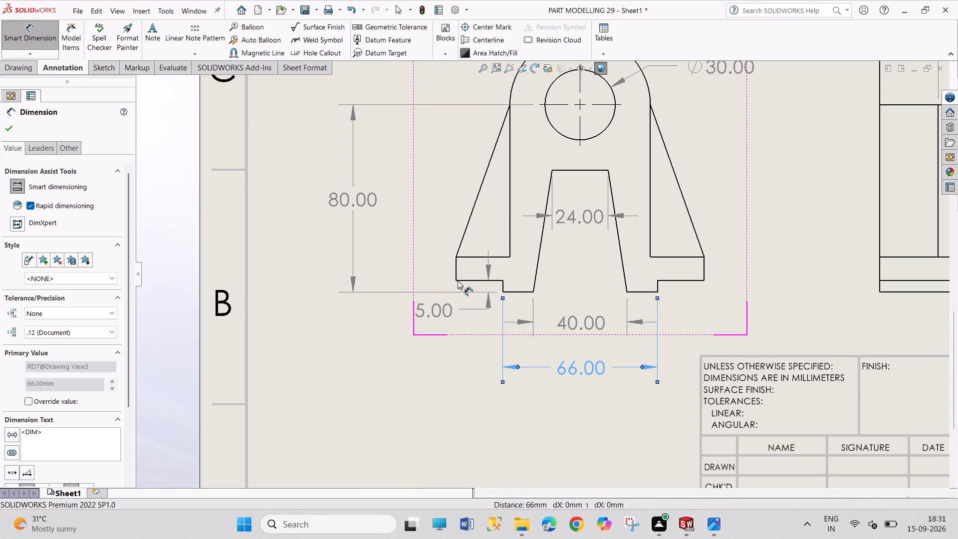
left_click(456, 281)
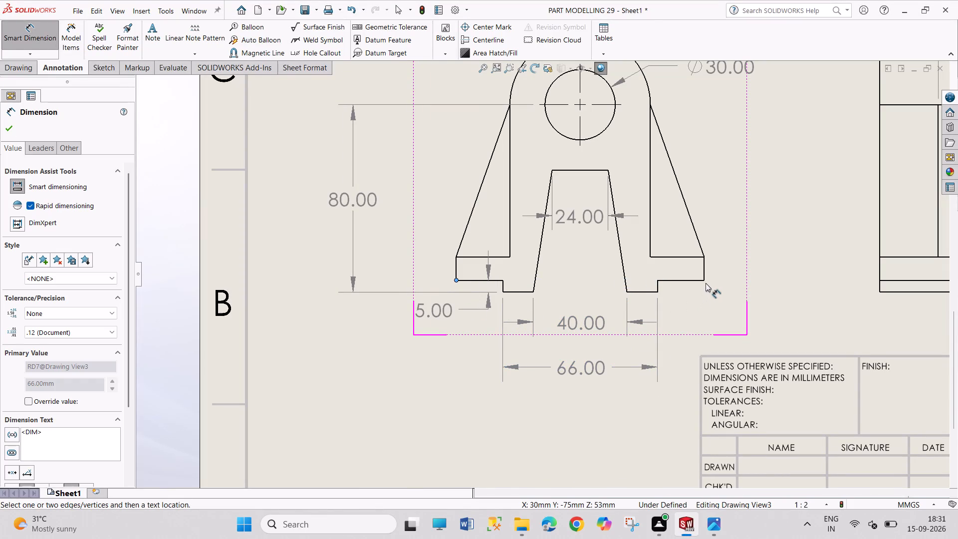
left_click(704, 280)
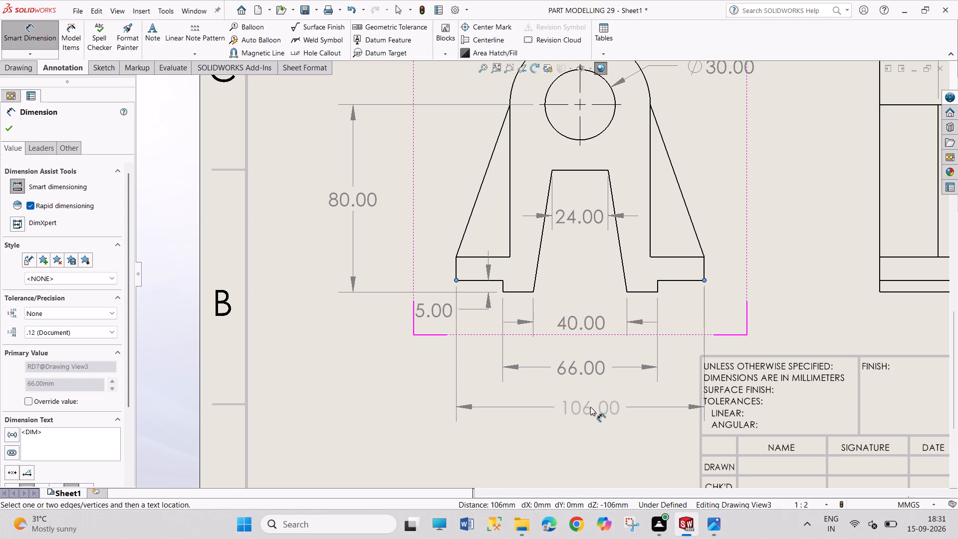
left_click(589, 408)
right_click(375, 410)
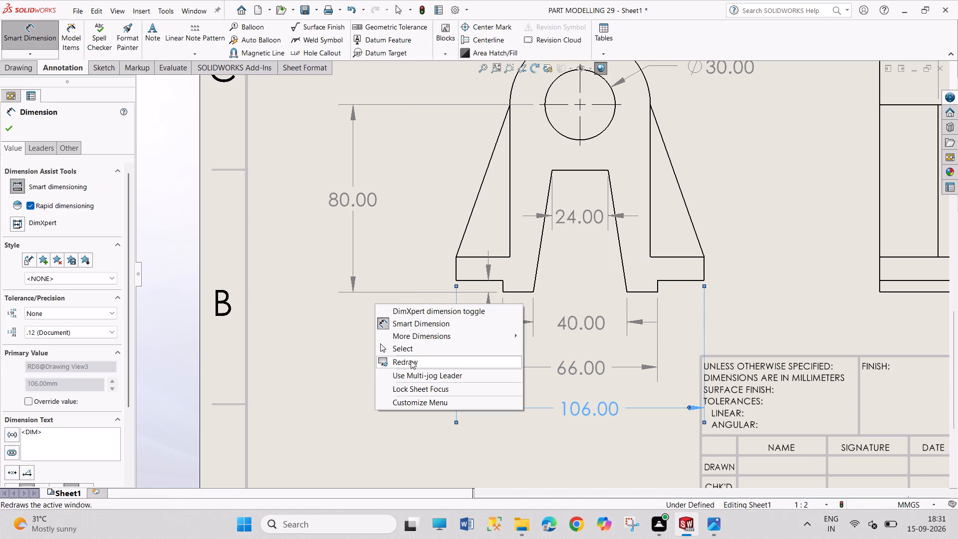
left_click(424, 351)
Move the top view slightly down towards the base view and shift the base view slightly to the left.
scroll(580, 317, "down", 2)
scroll(581, 316, "up", 3)
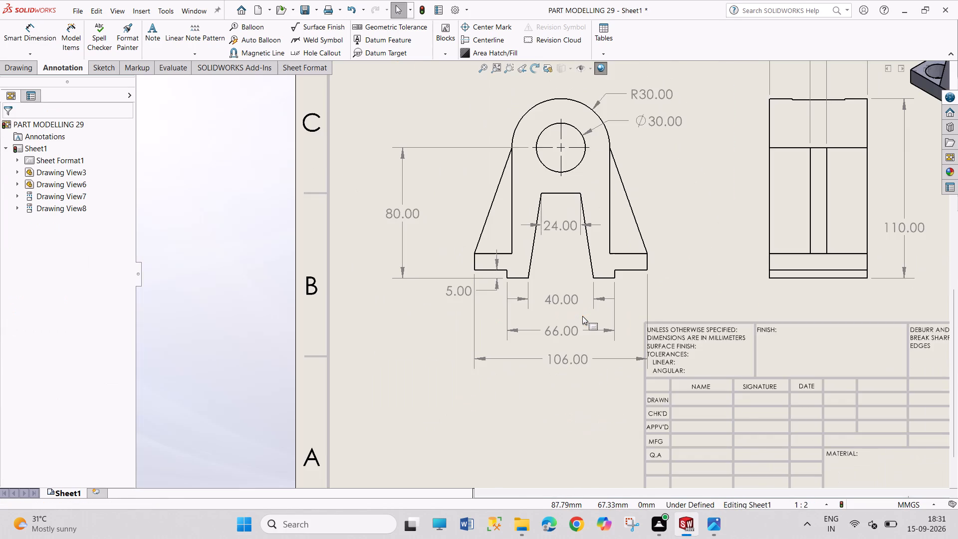
scroll(582, 316, "up", 2)
scroll(587, 263, "up", 1)
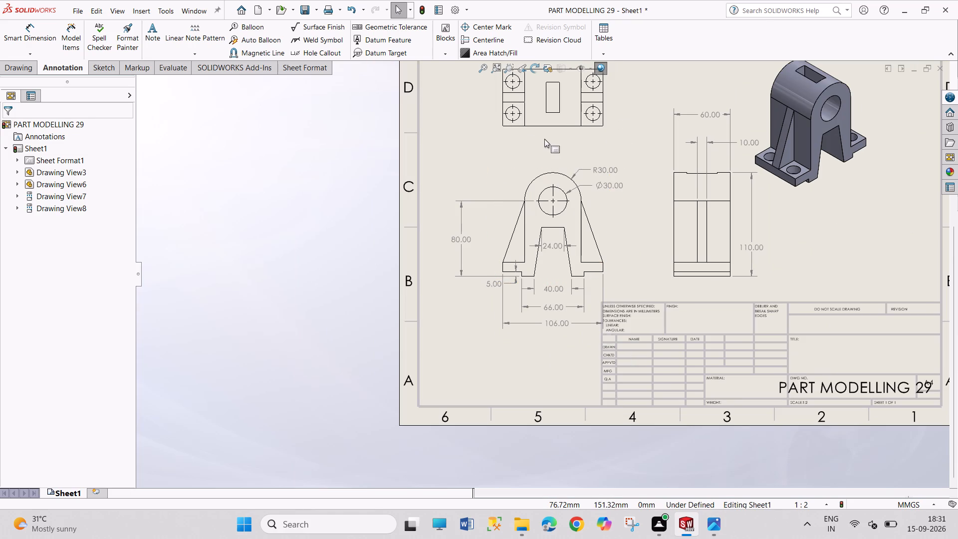
left_click_drag(546, 134, 534, 137)
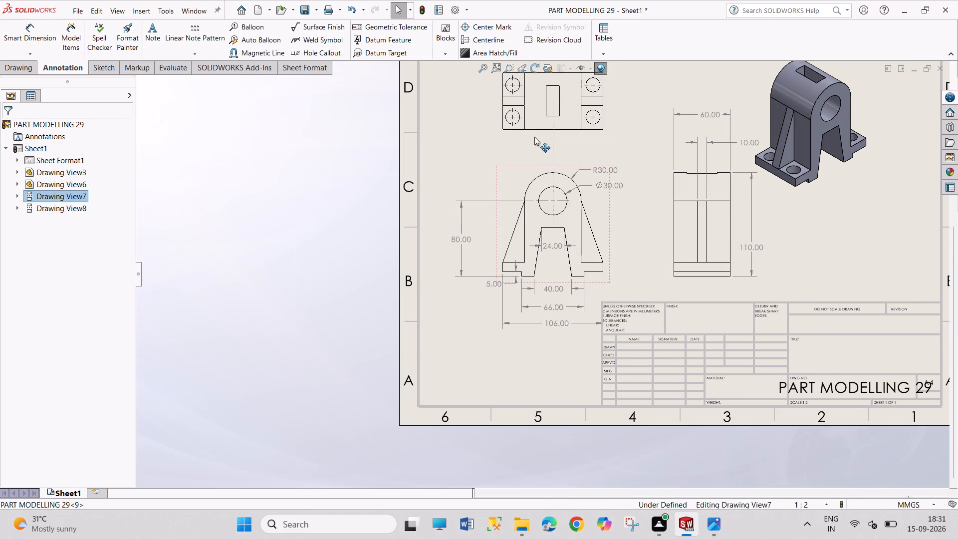
left_click_drag(534, 137, 535, 136)
left_click_drag(510, 163, 506, 163)
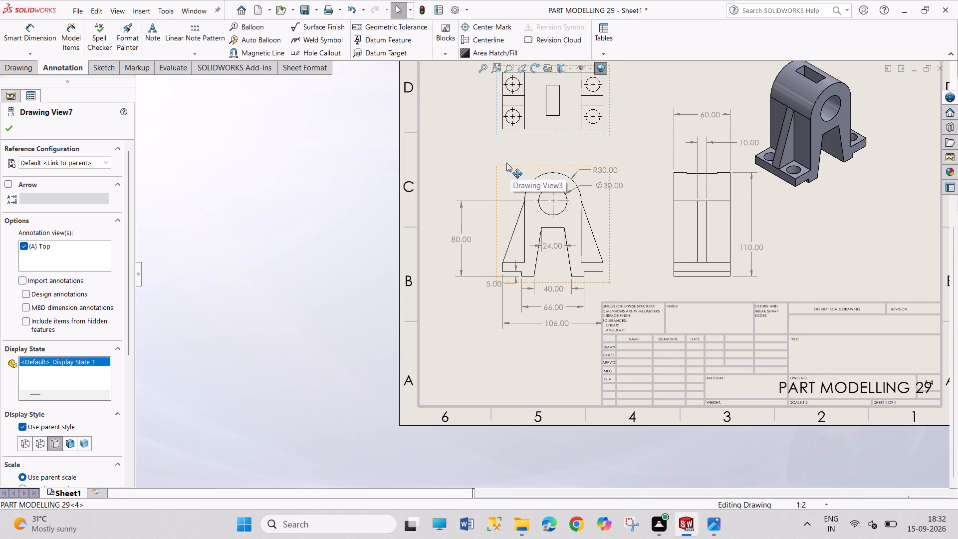
left_click_drag(506, 163, 498, 161)
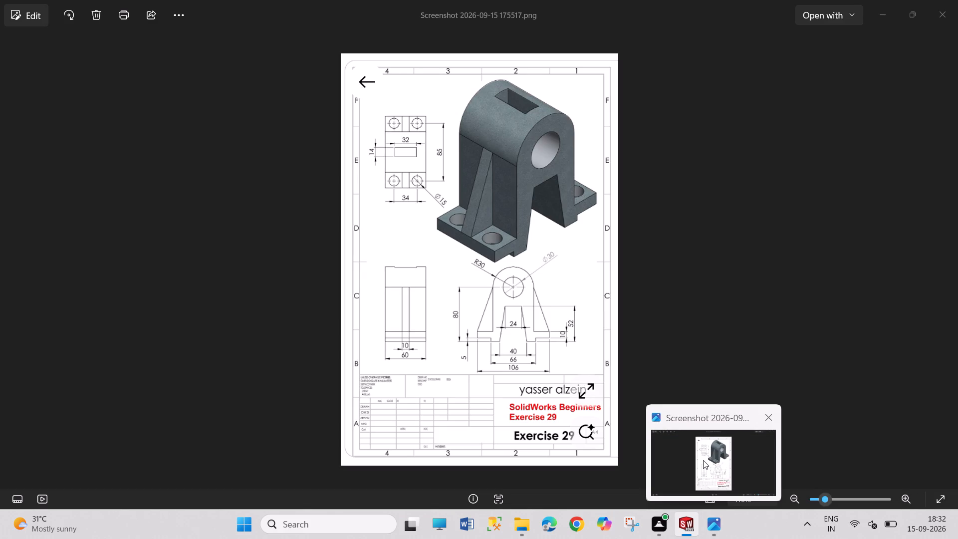
Dimension the right foot flange's thickness in the base view, placing it just outside the right edge.
scroll(599, 248, "down", 2)
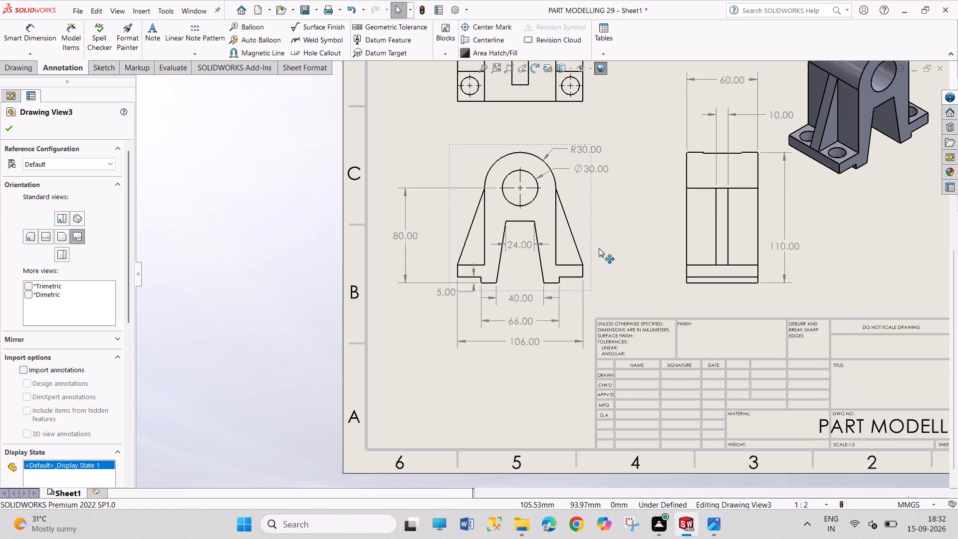
scroll(599, 248, "down", 1)
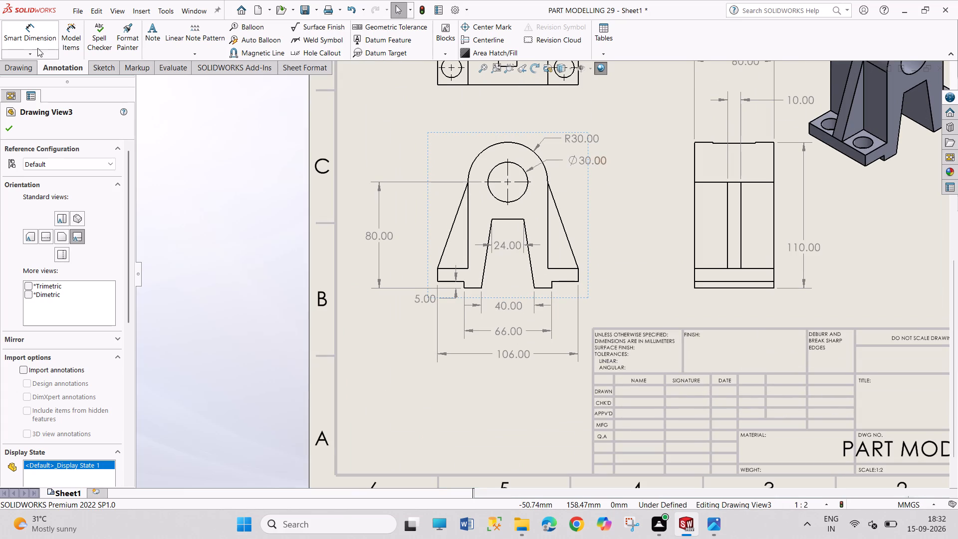
left_click(26, 33)
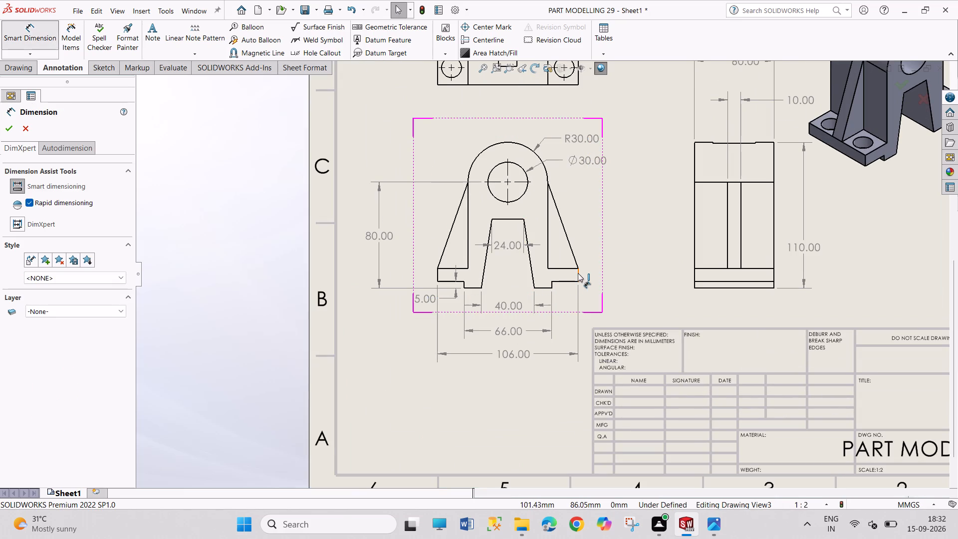
left_click(578, 273)
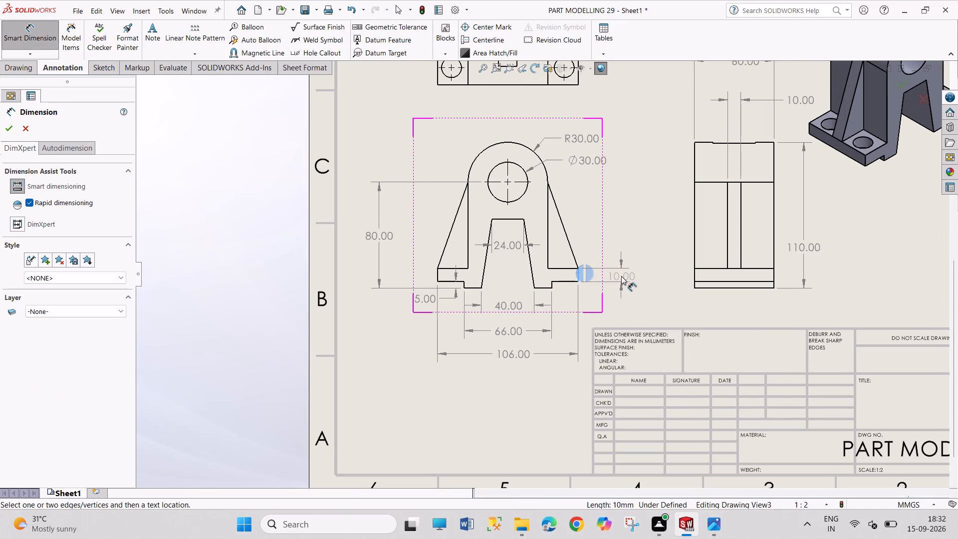
left_click(621, 276)
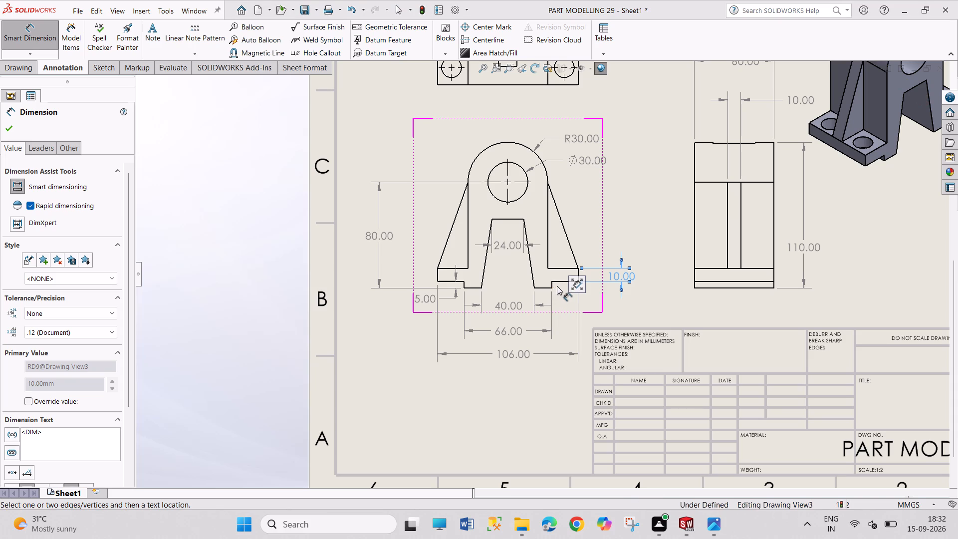
Dimension the tapered cutout's height from the feet's bottom edge, placing it right of the flange thickness dimension.
left_click(546, 287)
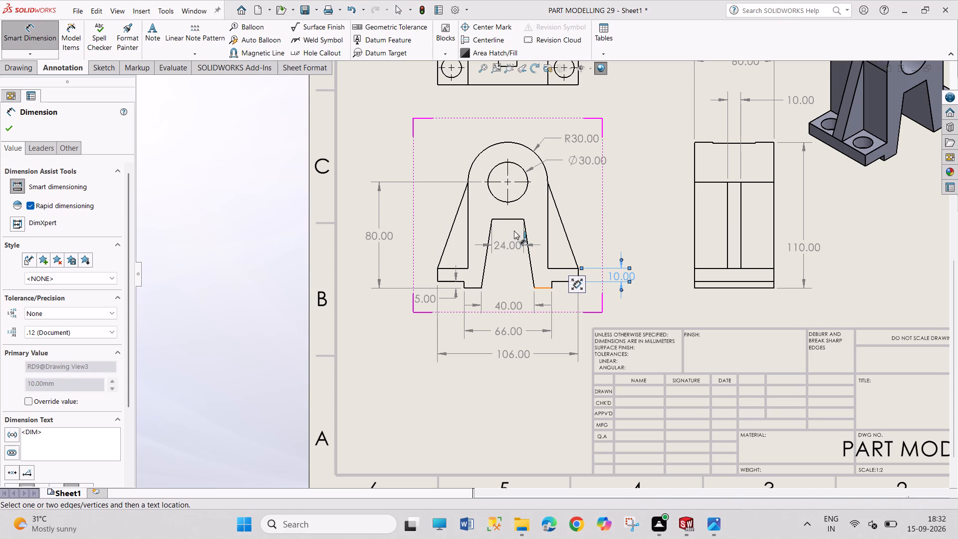
left_click(513, 219)
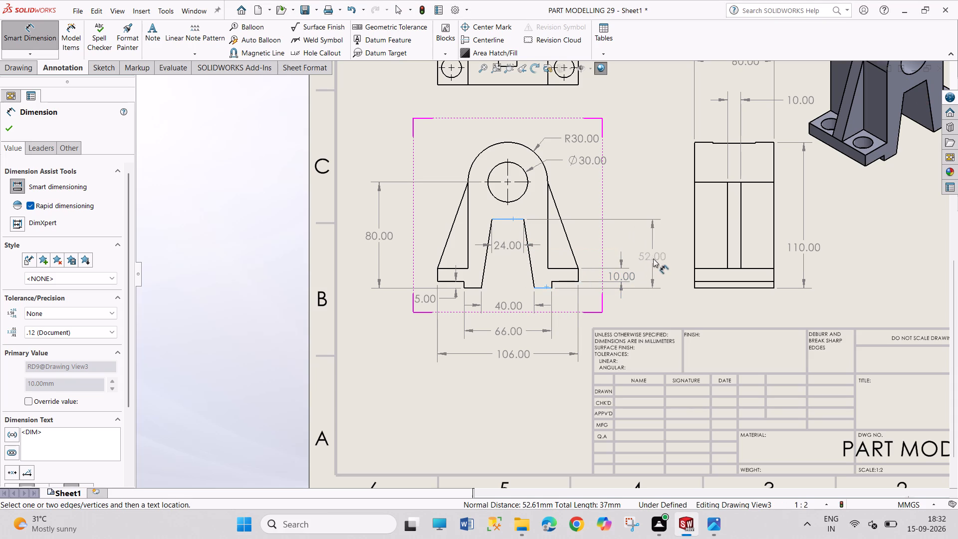
left_click(658, 261)
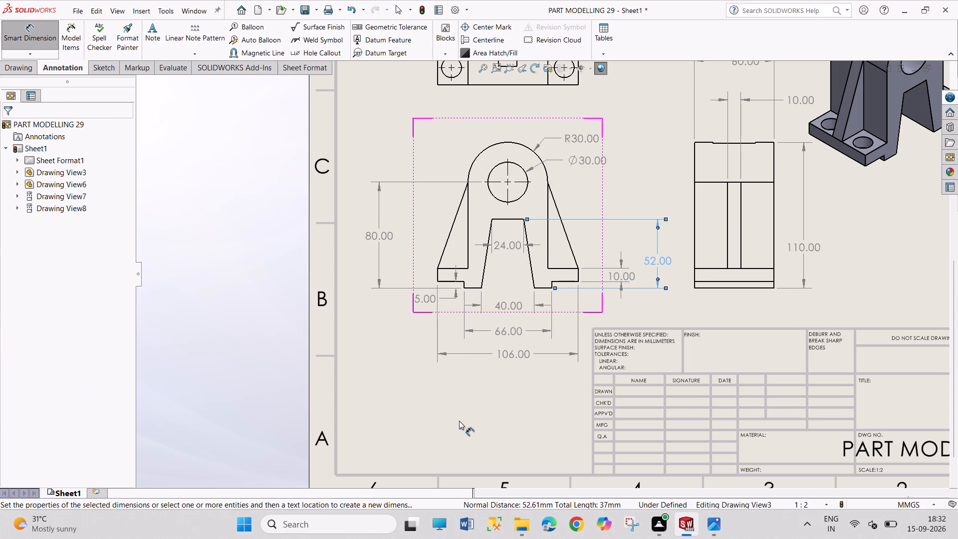
right_click(459, 421)
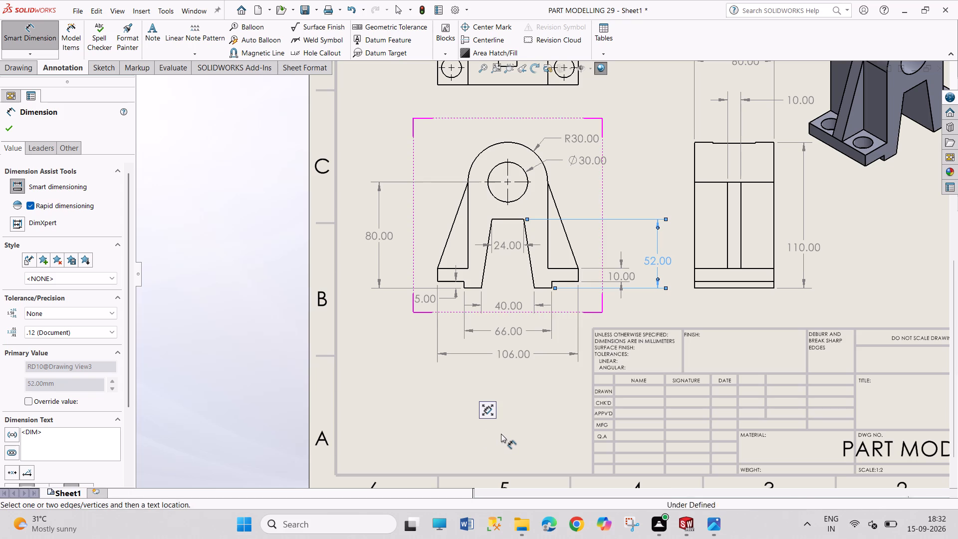
left_click(505, 364)
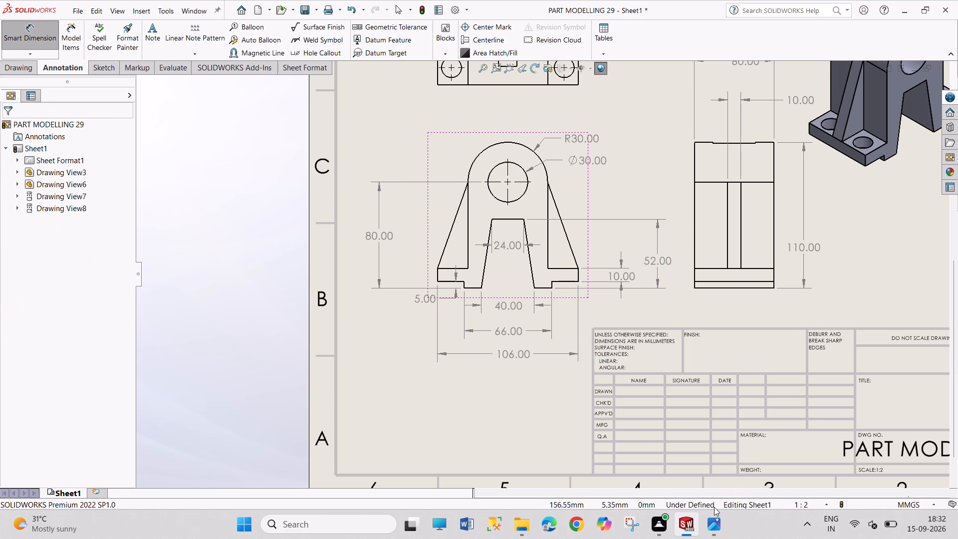
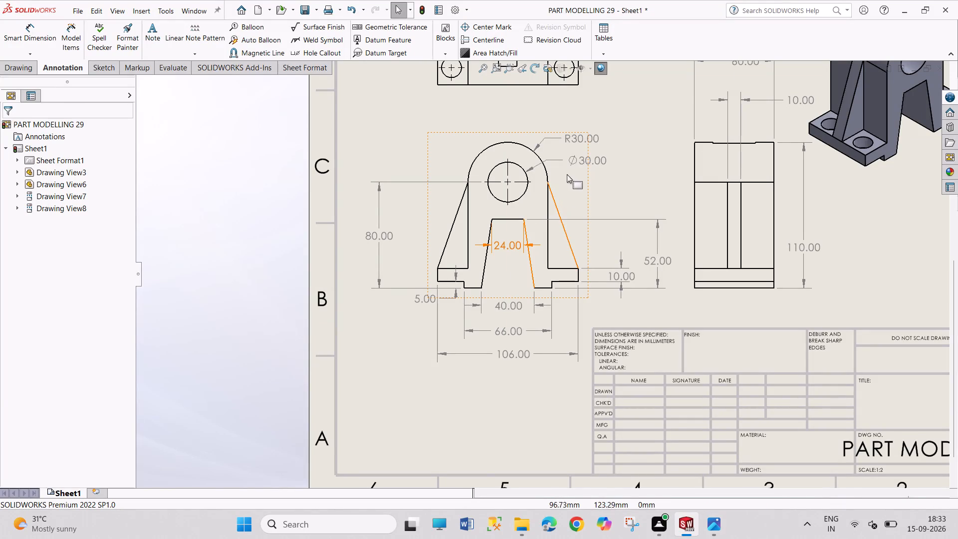
Dimension the rectangular slot's width below the top view and the slot's length to its right.
scroll(639, 169, "down", 2)
scroll(641, 160, "up", 4)
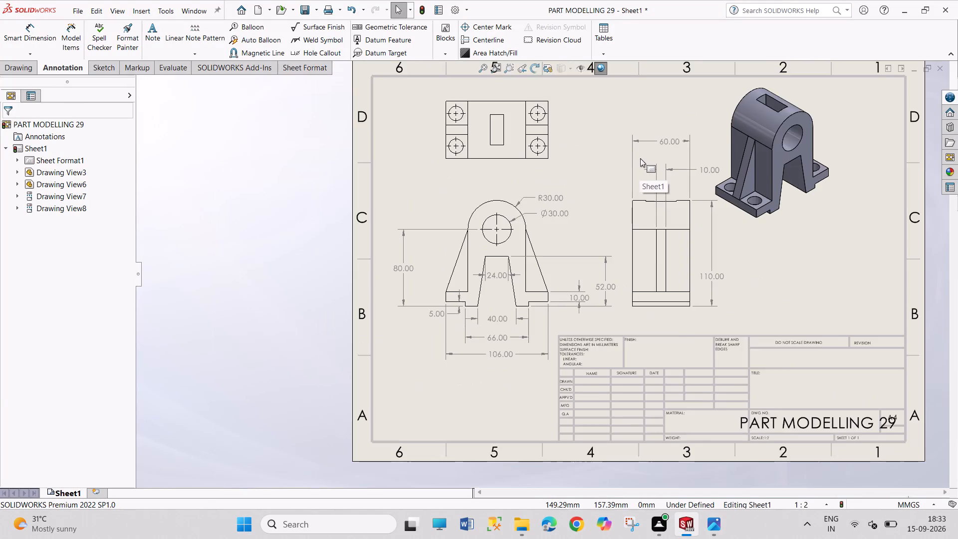
scroll(550, 106, "down", 2)
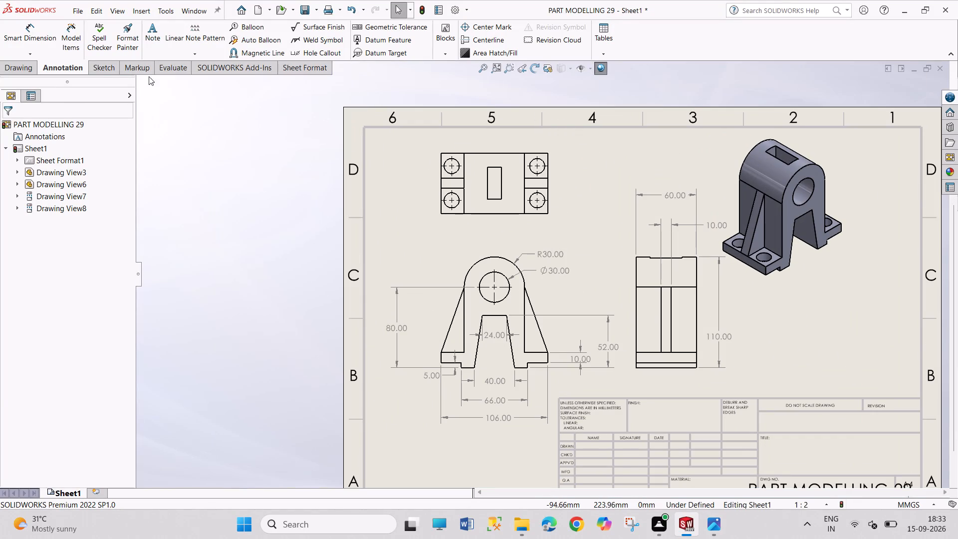
left_click(36, 37)
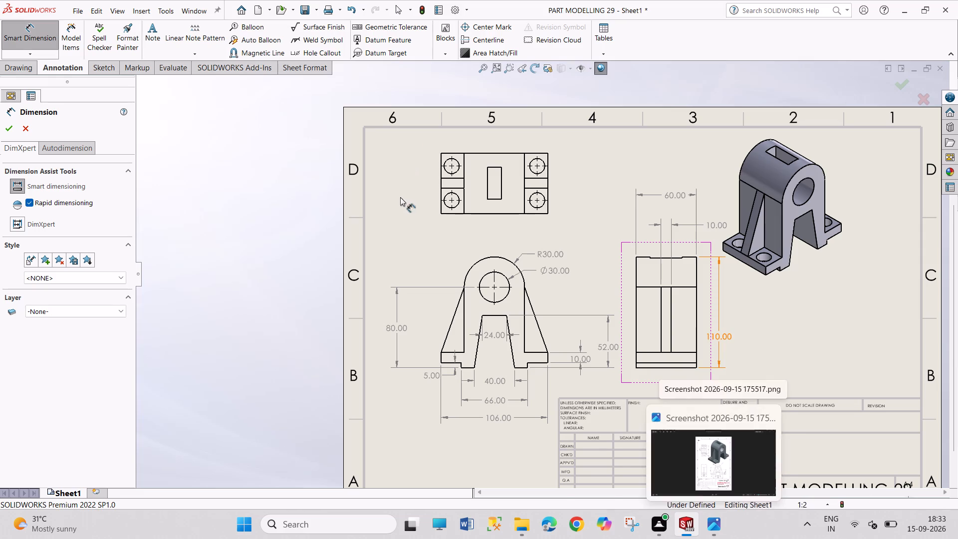
left_click(497, 198)
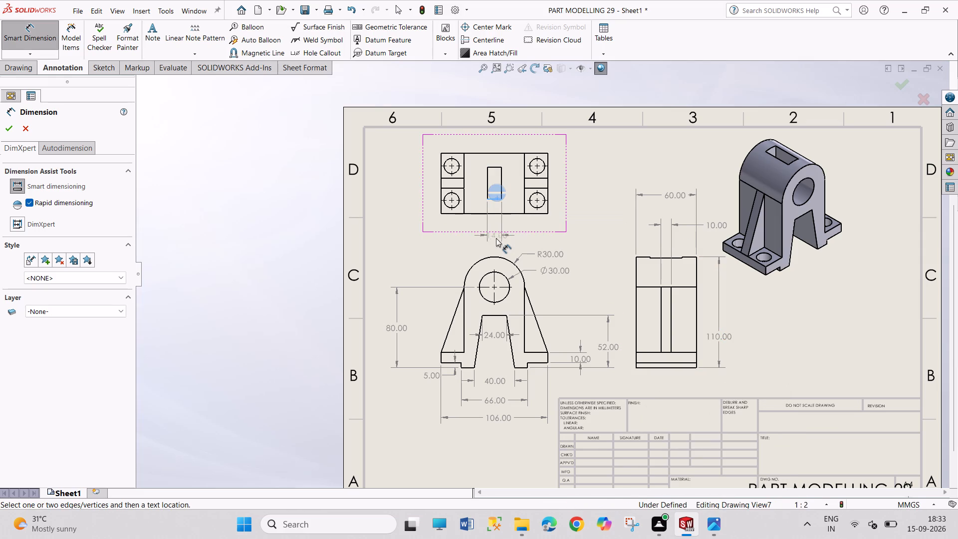
left_click(532, 241)
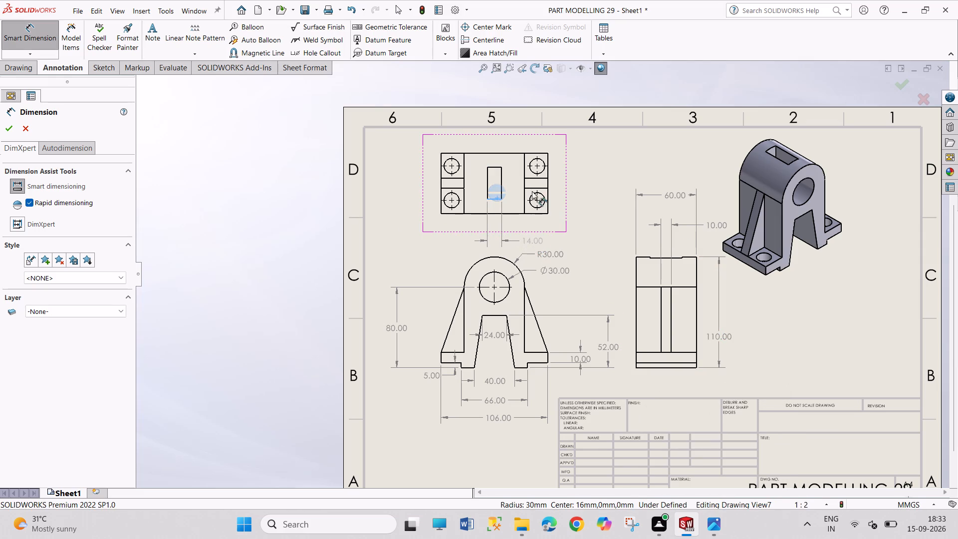
left_click(502, 184)
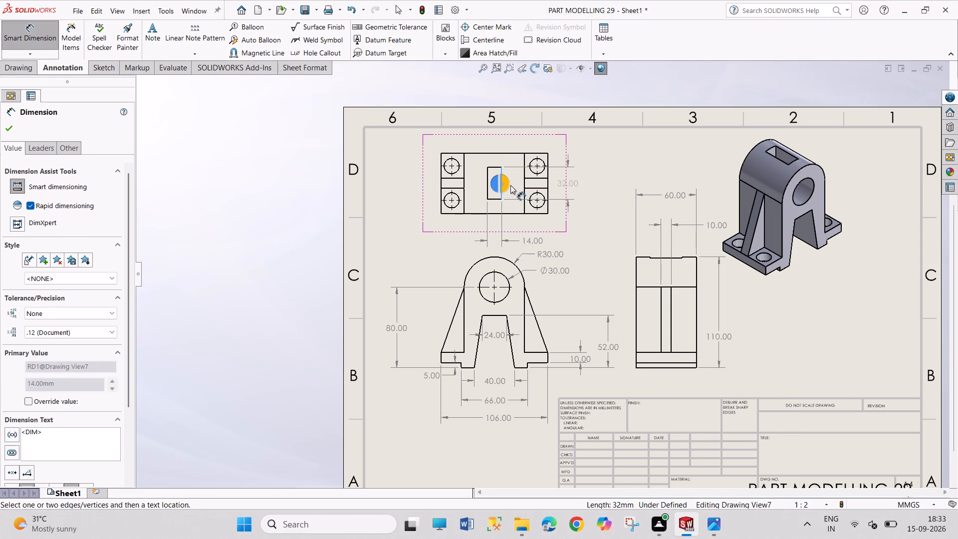
left_click(509, 185)
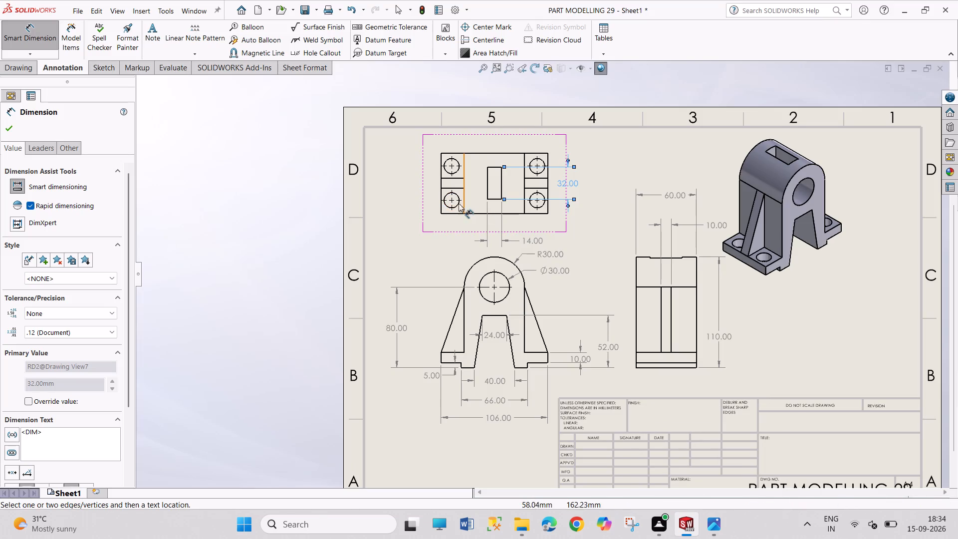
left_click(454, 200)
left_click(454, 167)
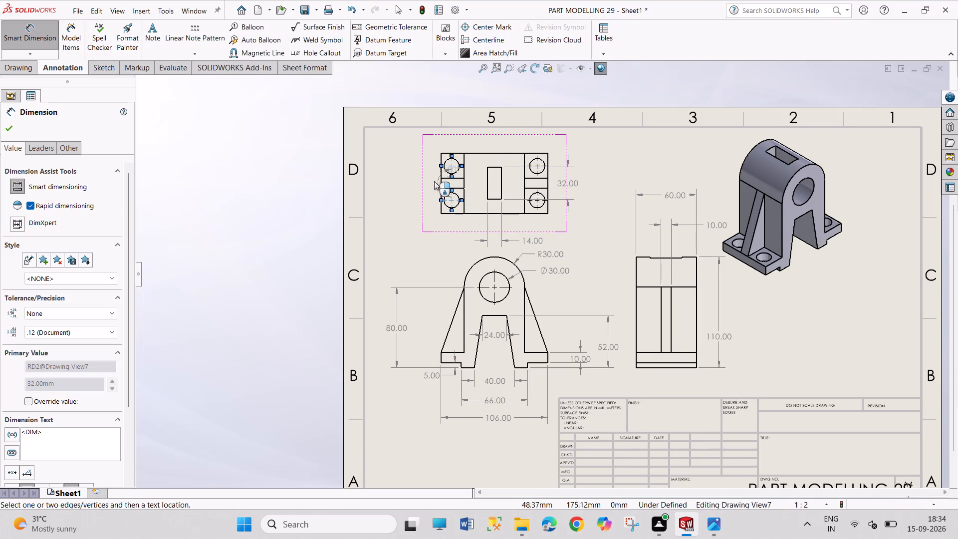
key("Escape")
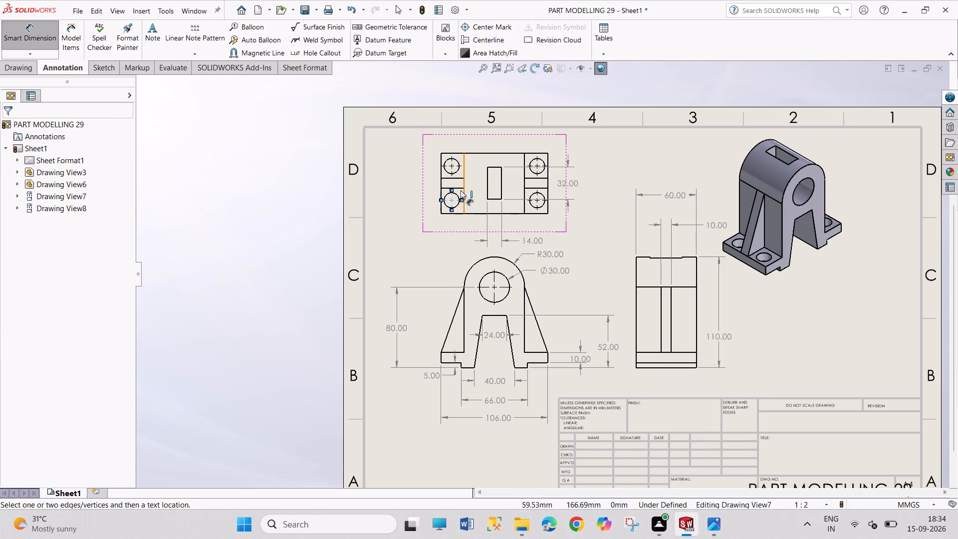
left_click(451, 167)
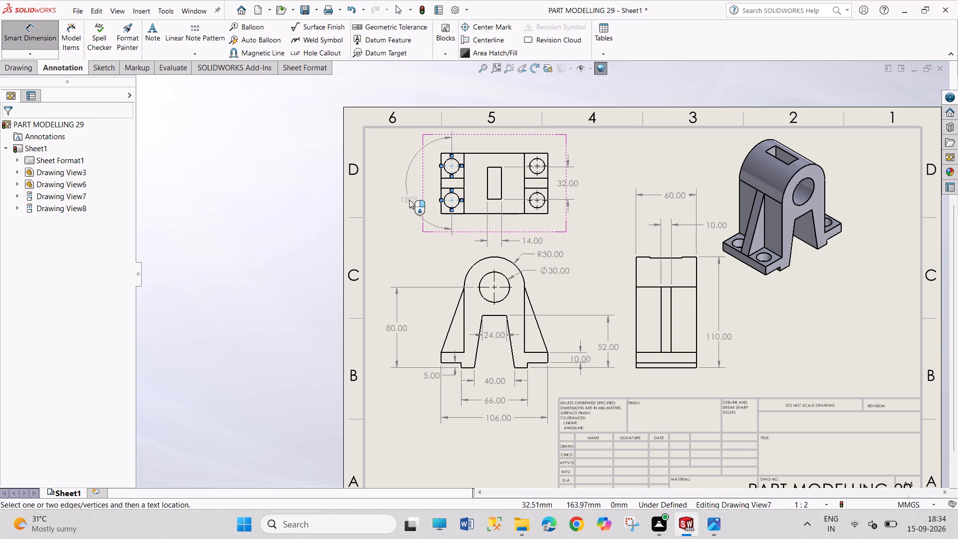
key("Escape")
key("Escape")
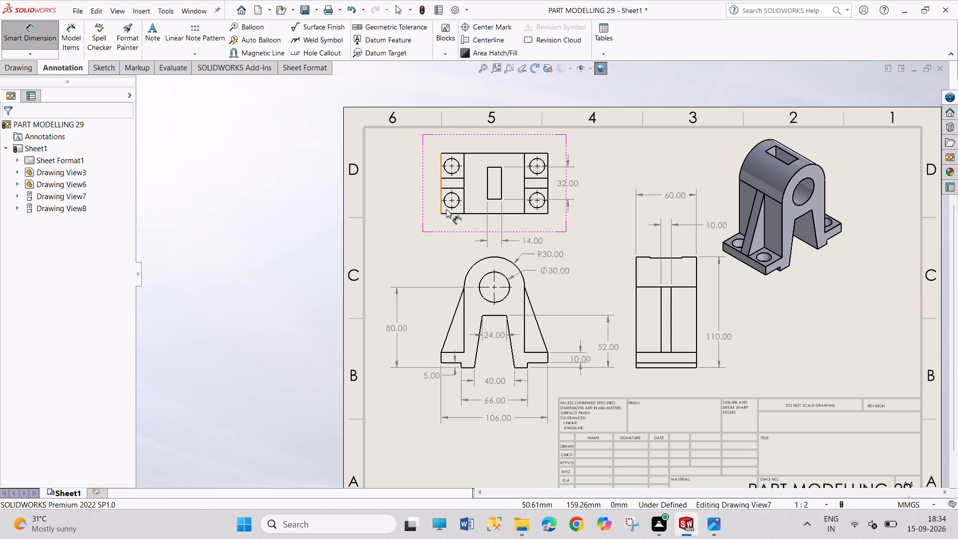
Dimension the left holes' vertical centre distance beside the top view and the upper holes' horizontal centre distance above it.
left_click(456, 206)
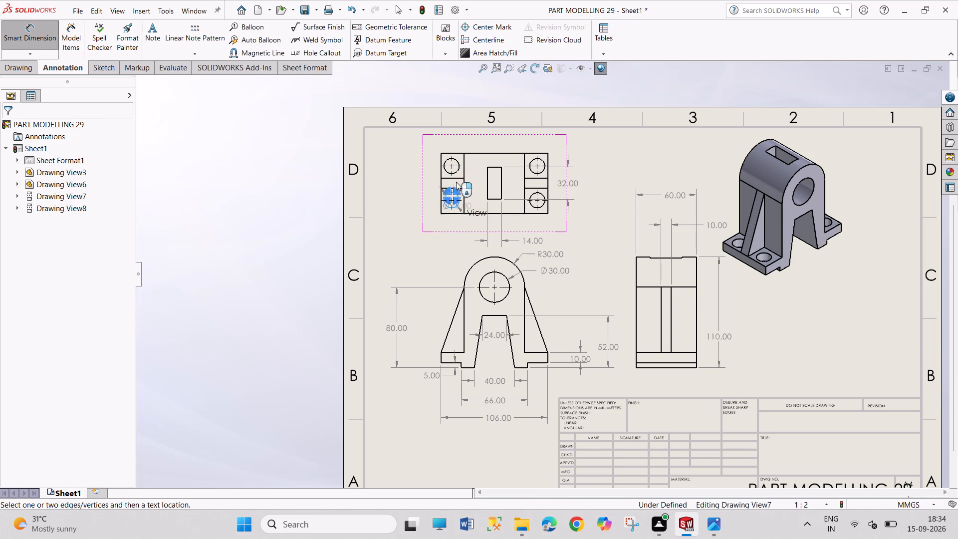
left_click(455, 173)
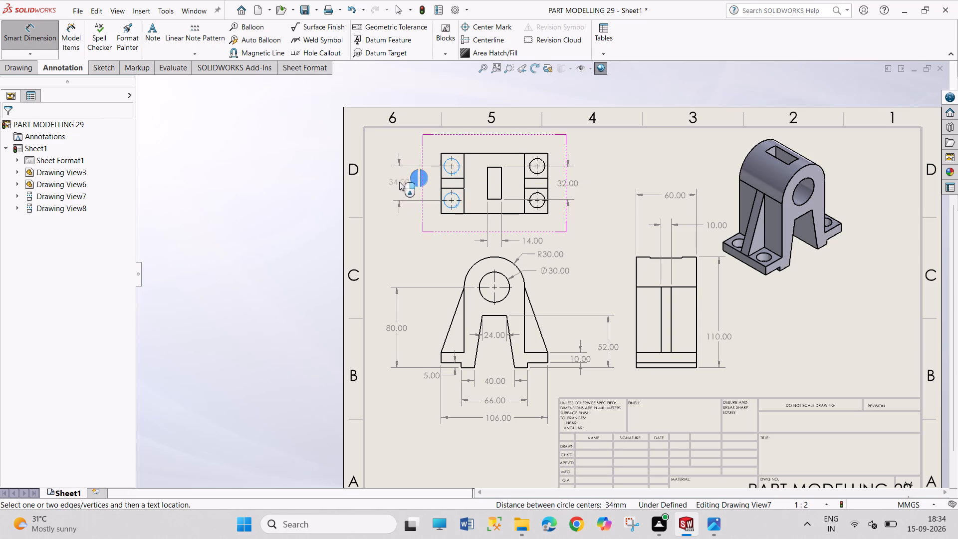
left_click(412, 182)
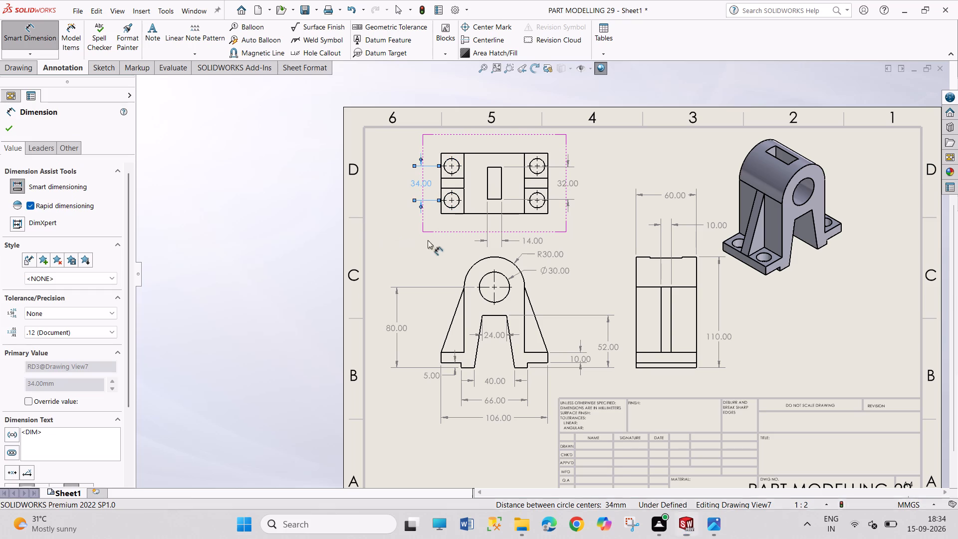
left_click(454, 170)
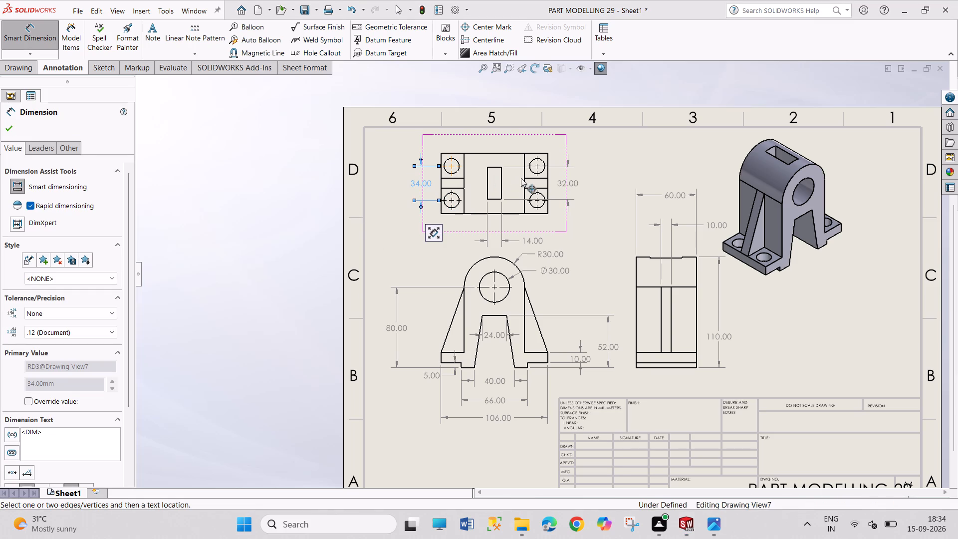
left_click(541, 173)
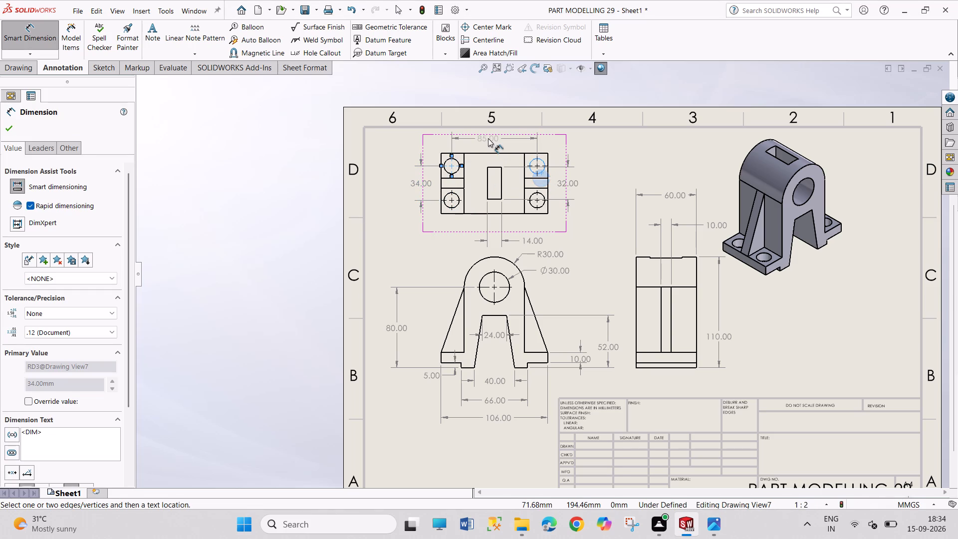
left_click(488, 138)
right_click(263, 171)
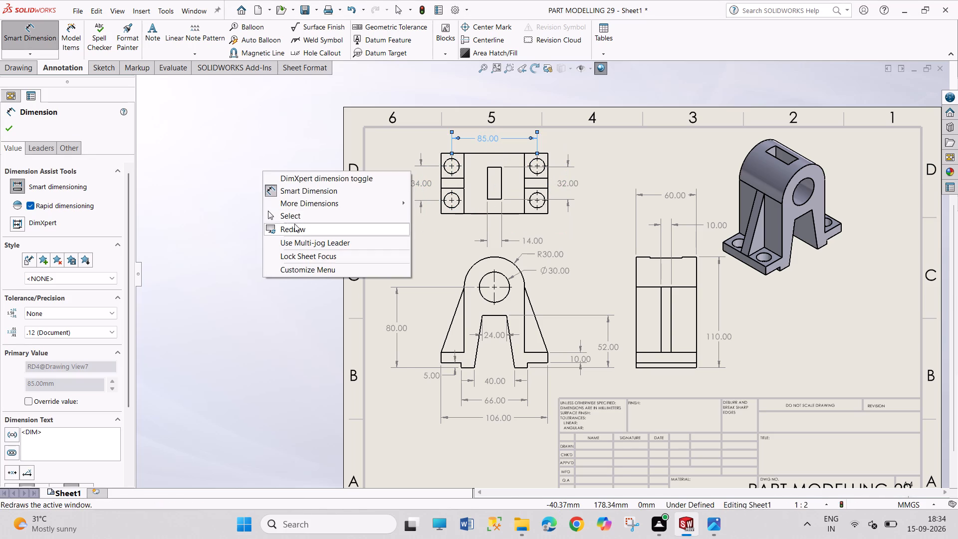
left_click(301, 212)
Move the shaded isometric view slightly right and down, away from the side view's dimensions.
scroll(332, 229, "down", 3)
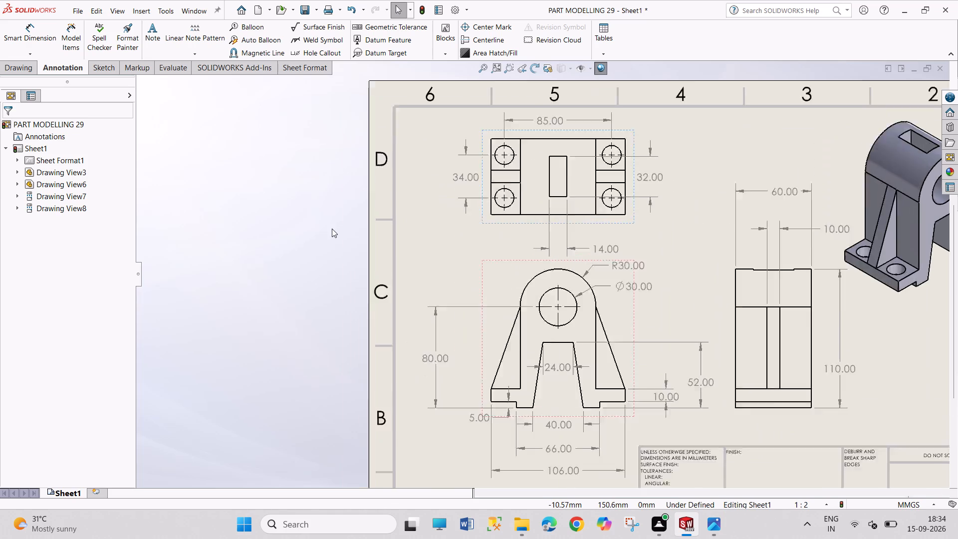
scroll(332, 229, "up", 3)
scroll(411, 257, "up", 4)
scroll(690, 325, "up", 2)
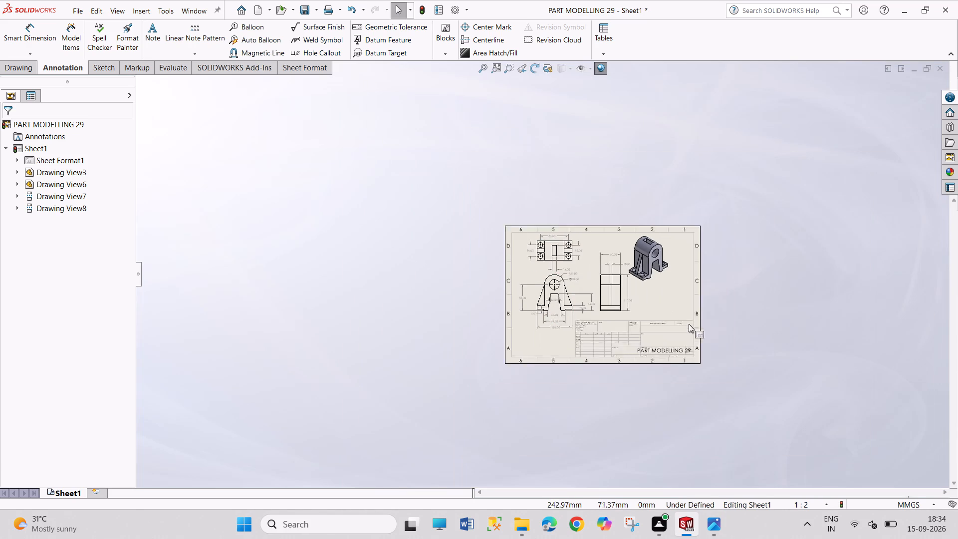
scroll(679, 315, "down", 5)
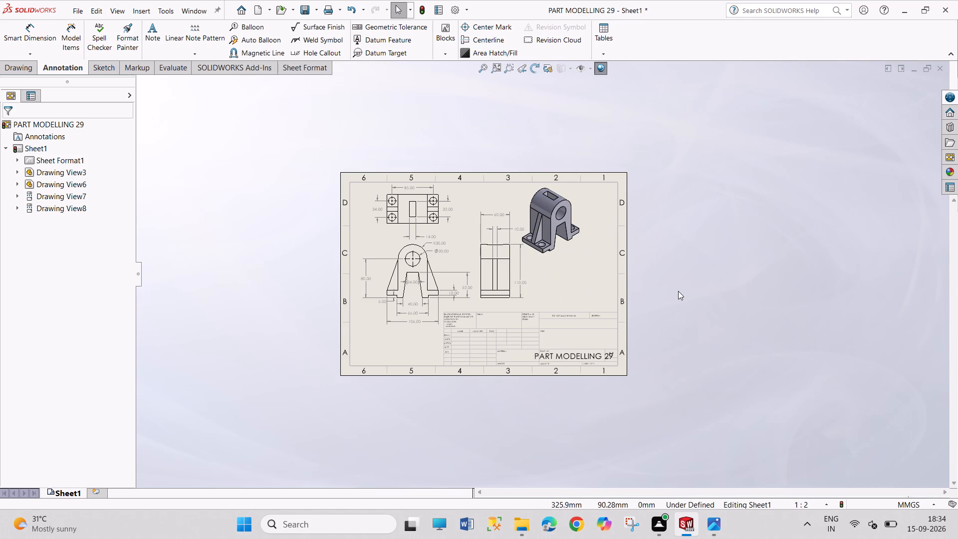
scroll(678, 291, "down", 1)
left_click_drag(535, 252, 546, 259)
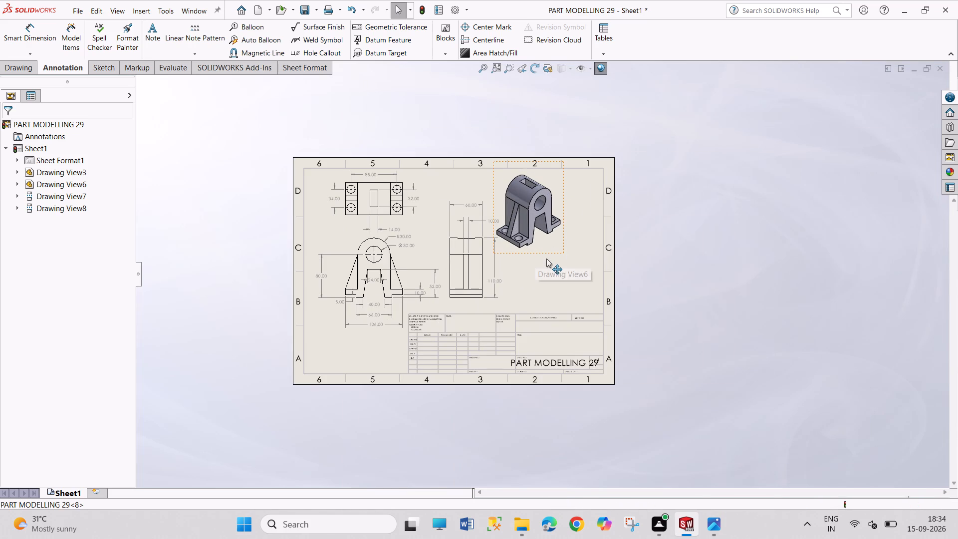
left_click_drag(546, 259, 556, 261)
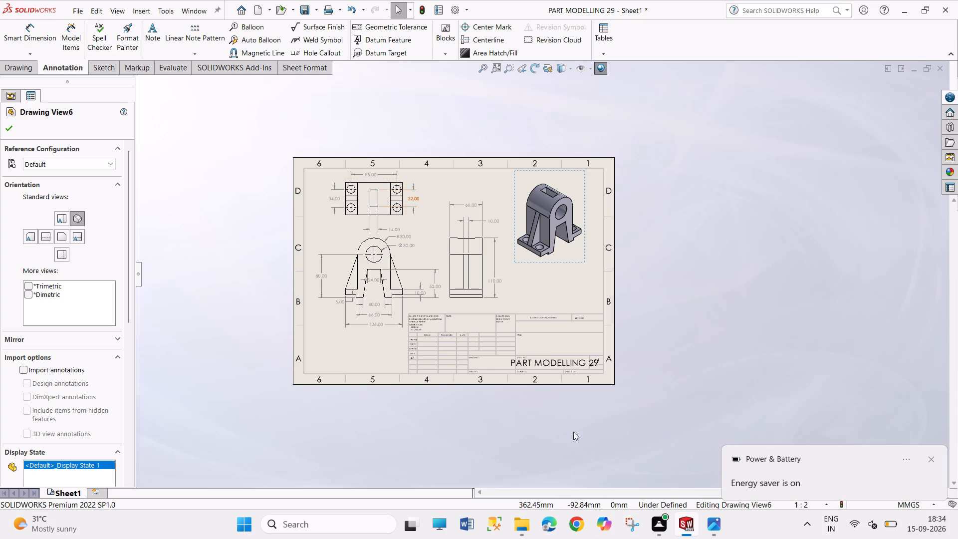
left_click(930, 464)
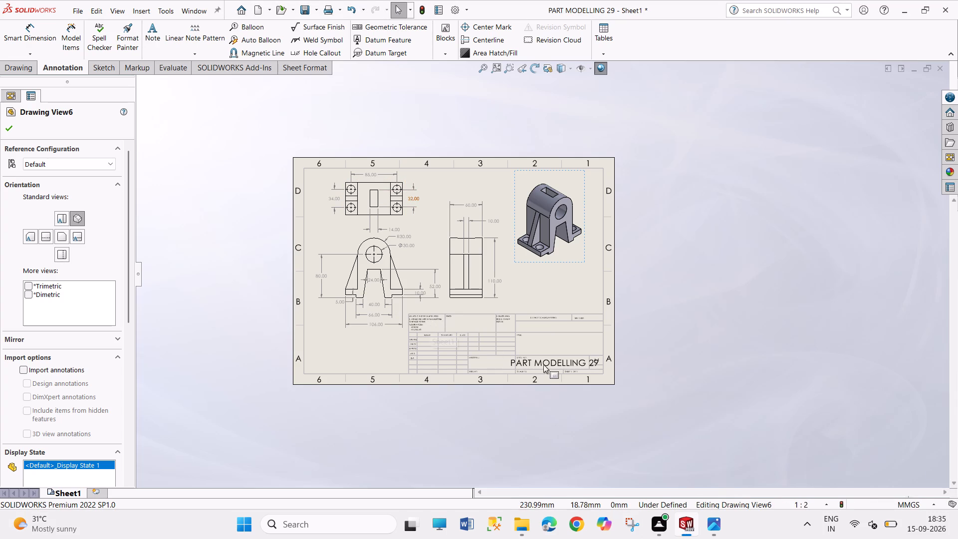
left_click(7, 129)
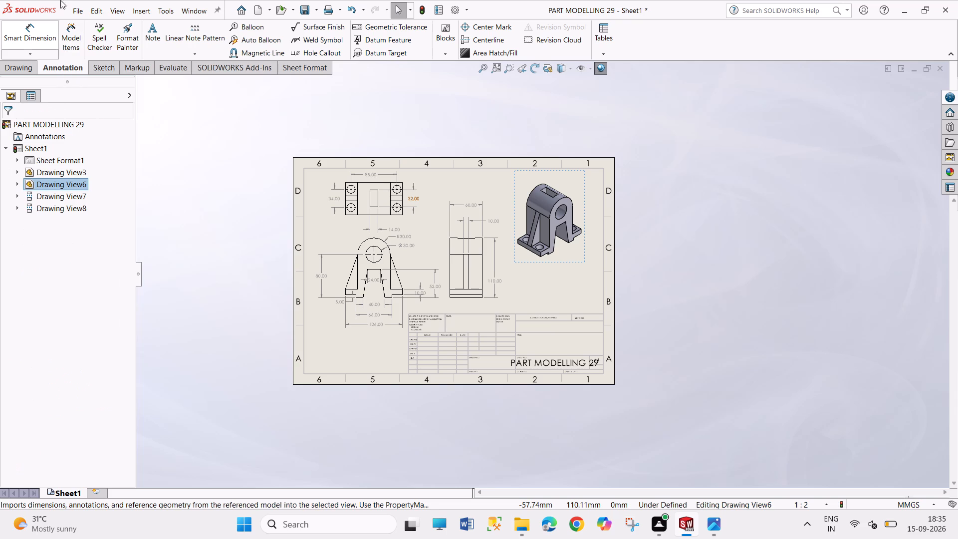
Open Sheet1's sheet format for editing and set the DWG NO. note's font size to 16.
left_click(7, 66)
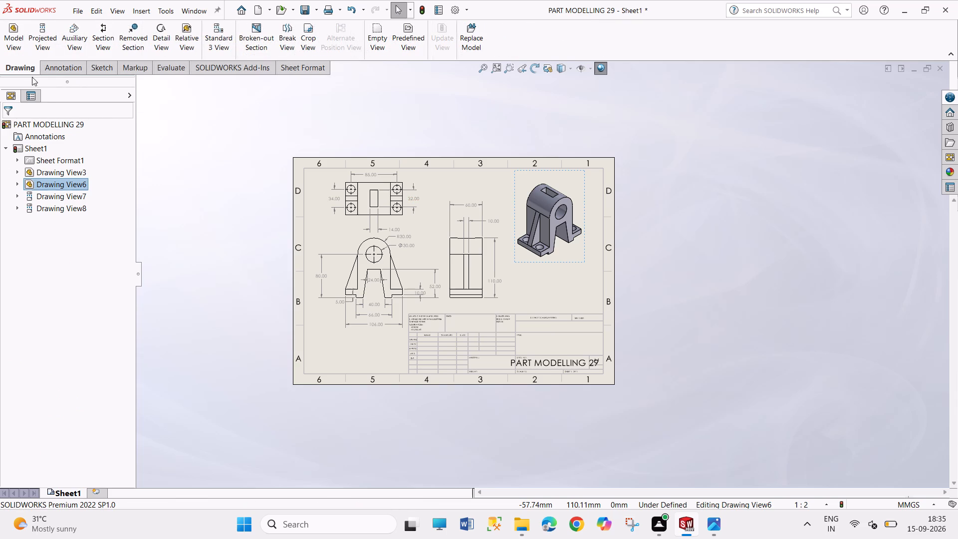
right_click(43, 150)
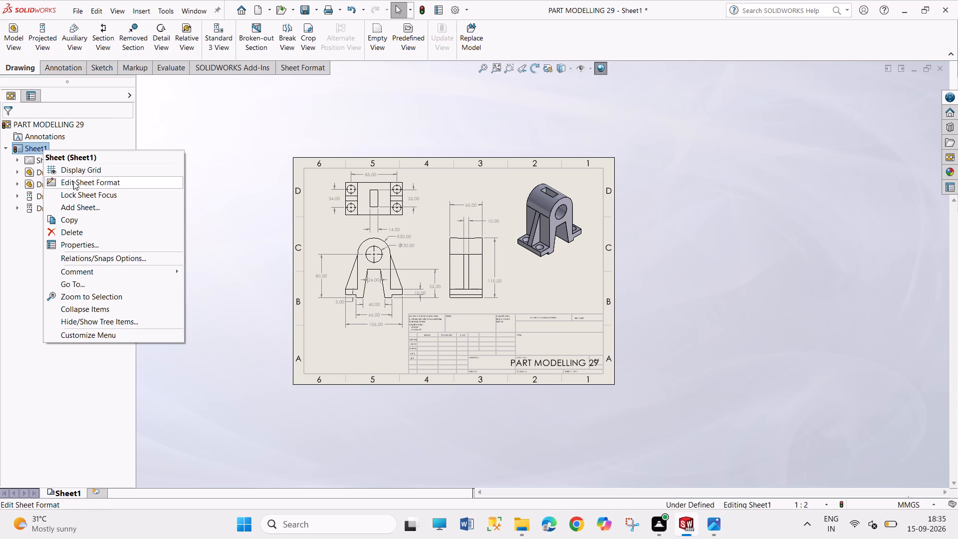
left_click(80, 185)
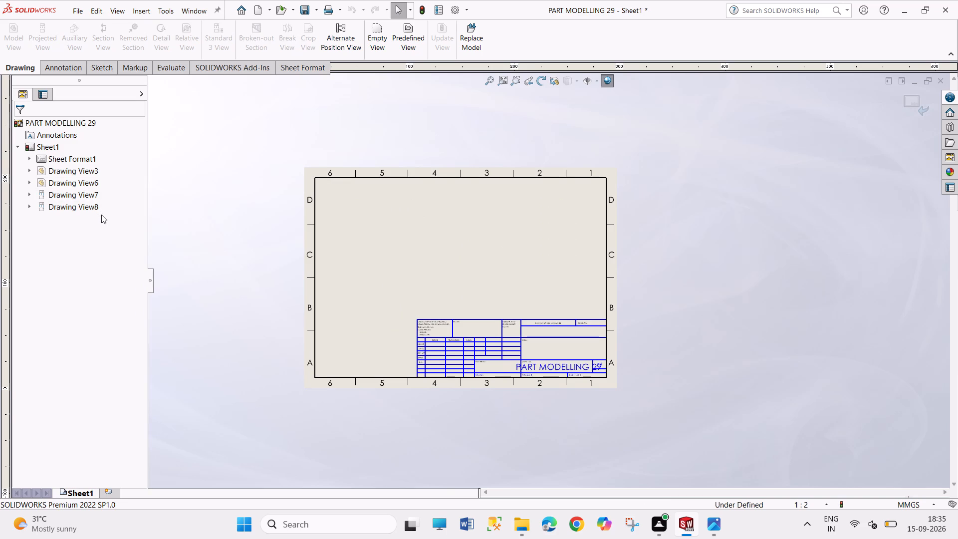
scroll(522, 366, "down", 3)
scroll(609, 336, "down", 3)
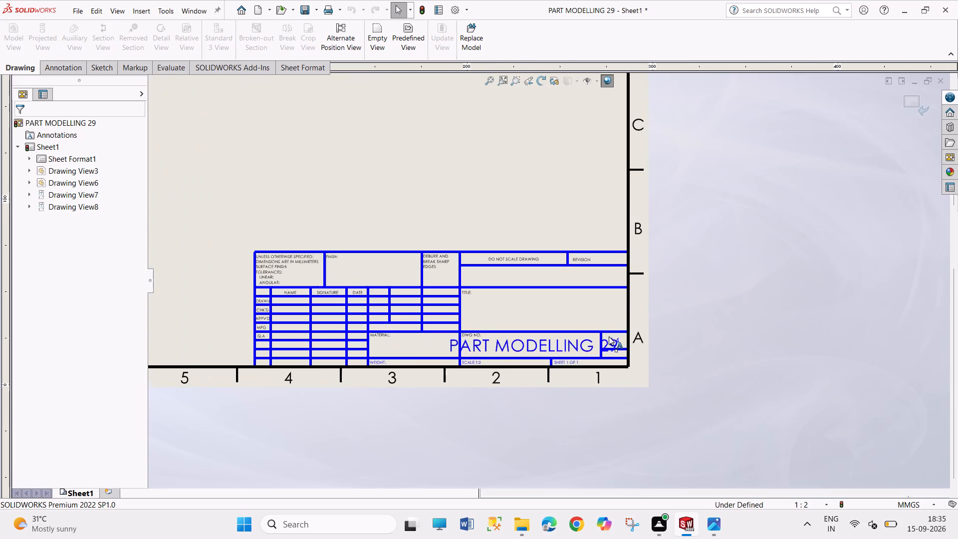
scroll(531, 353, "down", 3)
double_click(527, 333)
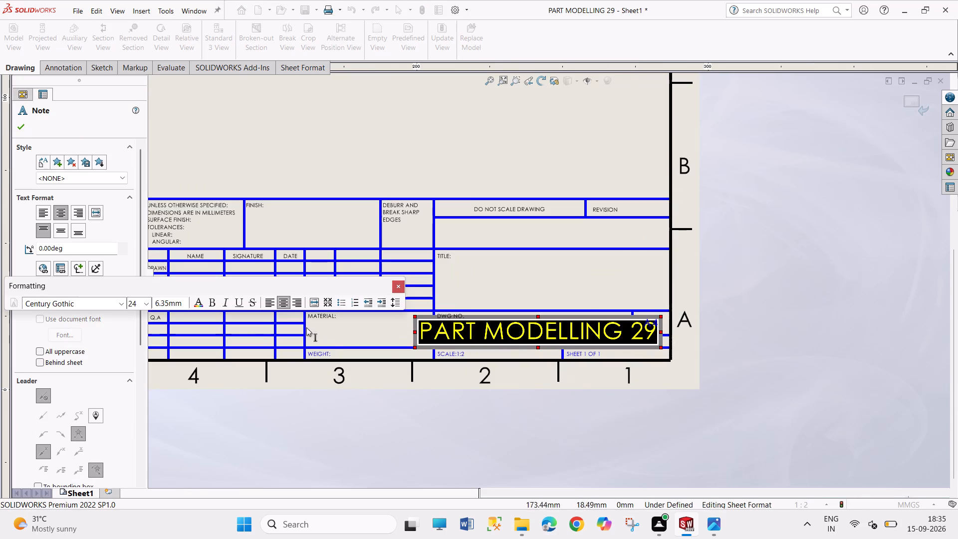
left_click(150, 303)
left_click(135, 374)
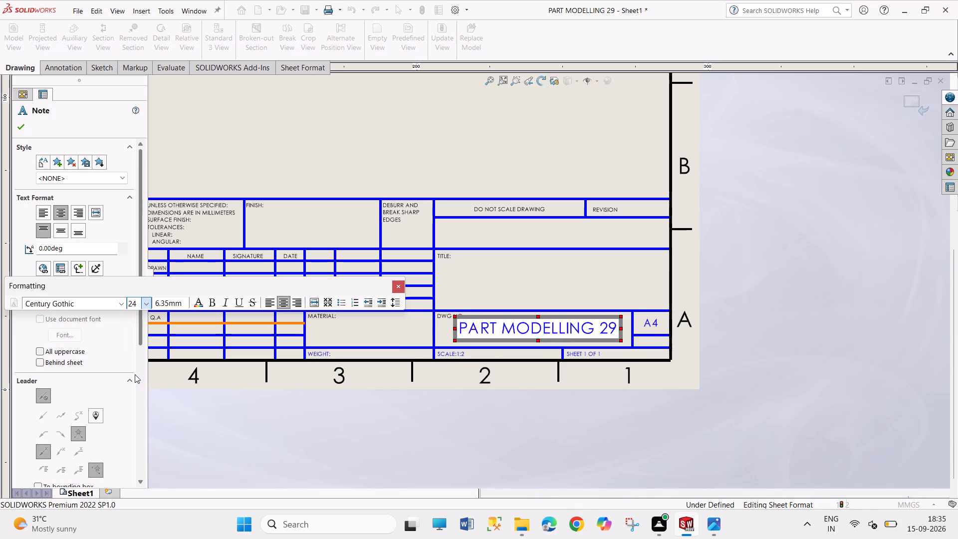
Append SHEET to the DWG NO. note so it reads PART MODELLING 29 SHEET.
left_click(615, 328)
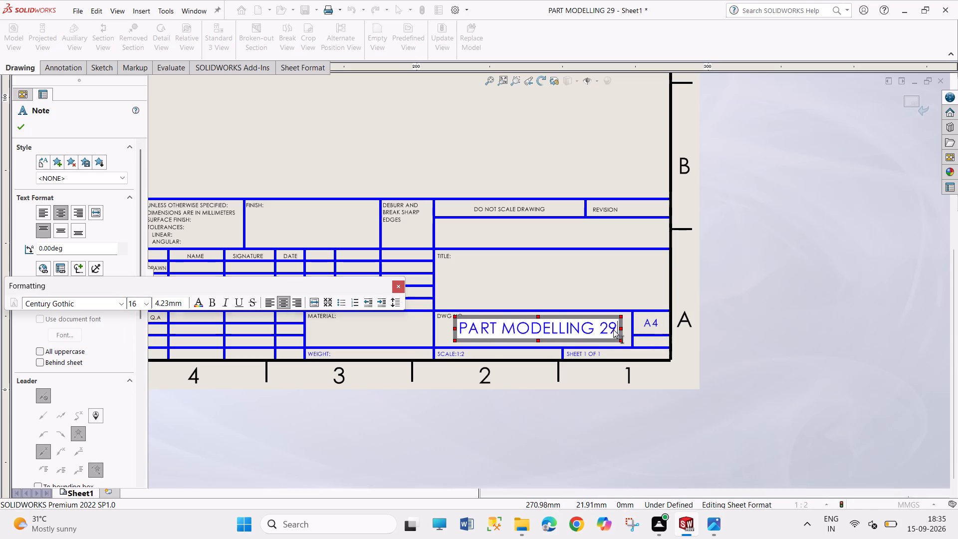
key("space")
type("SHEET")
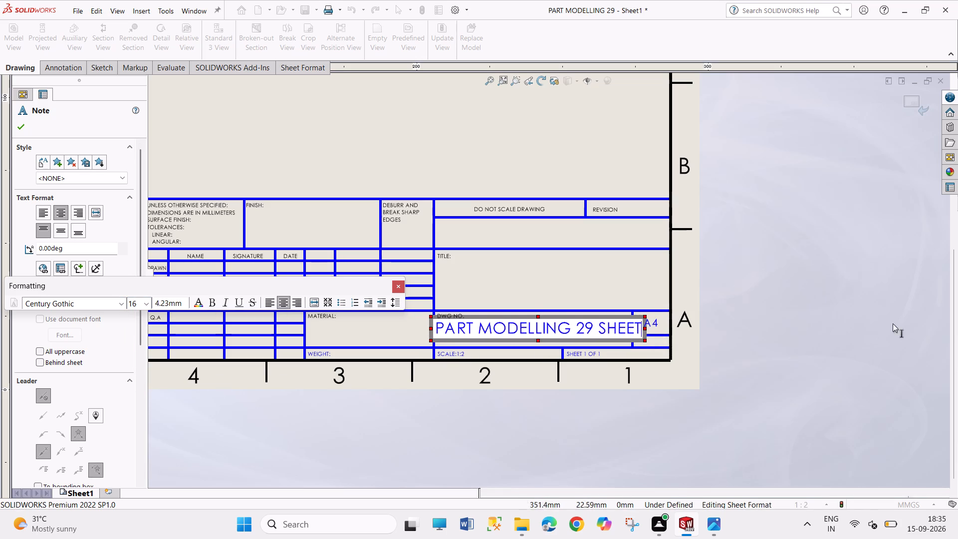
left_click(811, 303)
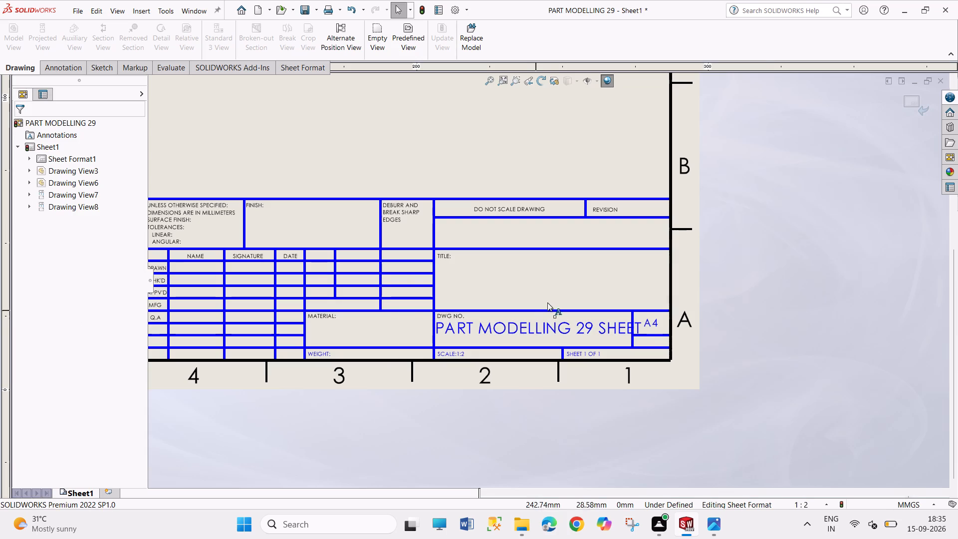
Reduce the font size of the PART MODELLING 29 SHEET note to fit inside the DWG NO. cell.
double_click(535, 325)
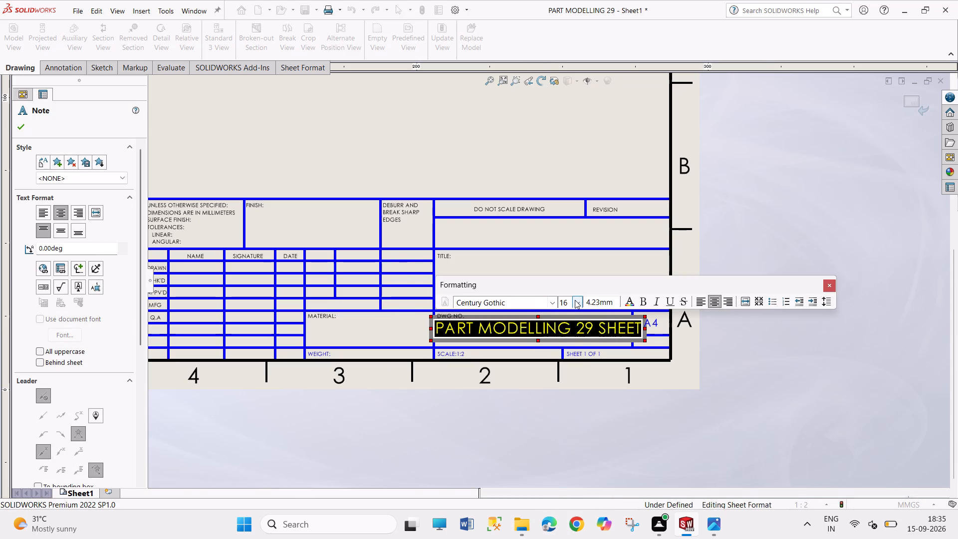
left_click(575, 300)
left_click(564, 356)
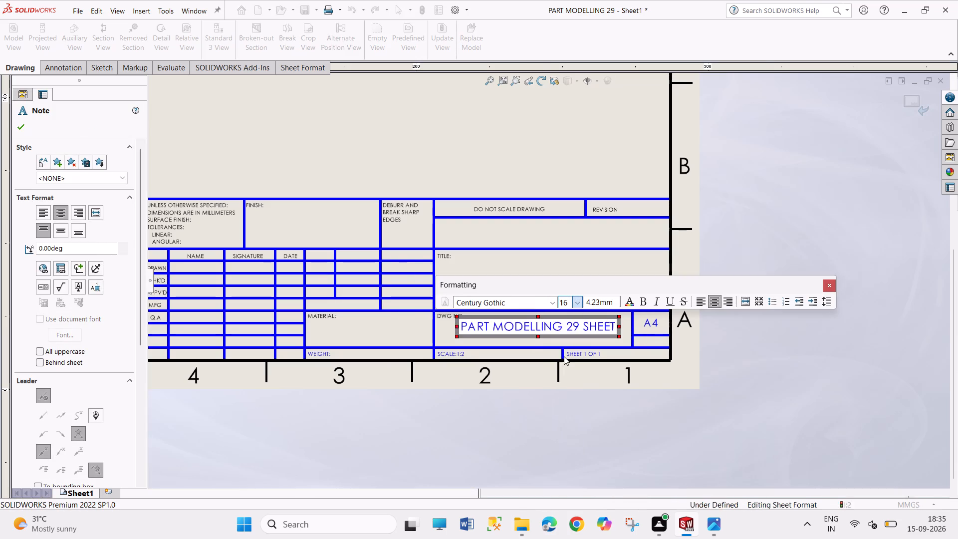
Set the font size of the PART MODELLING 29 SHEET note in the DWG NO. cell to 14.
left_click(577, 302)
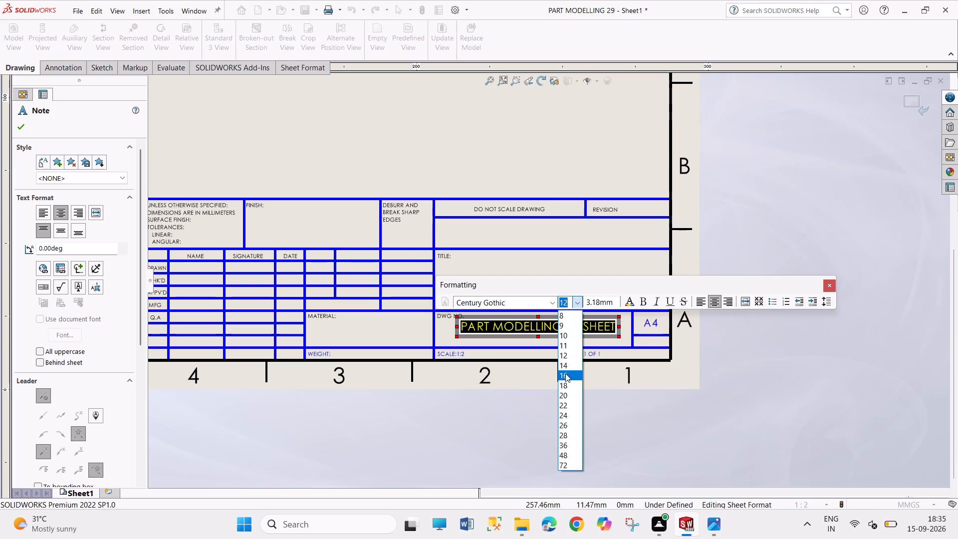
left_click(570, 365)
left_click(617, 433)
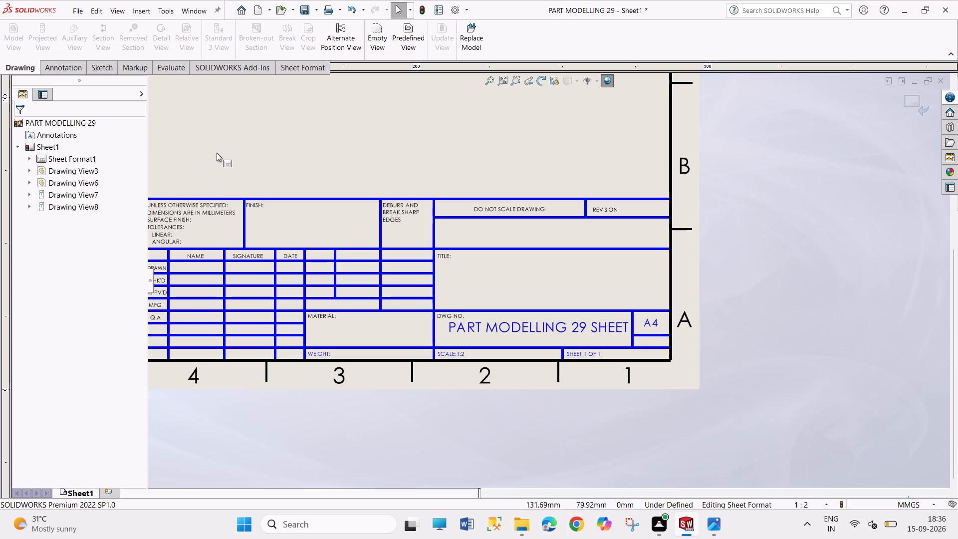
Add a note with the drafter's name in the NAME cell of the title block's DRAWN row.
scroll(219, 226, "down", 2)
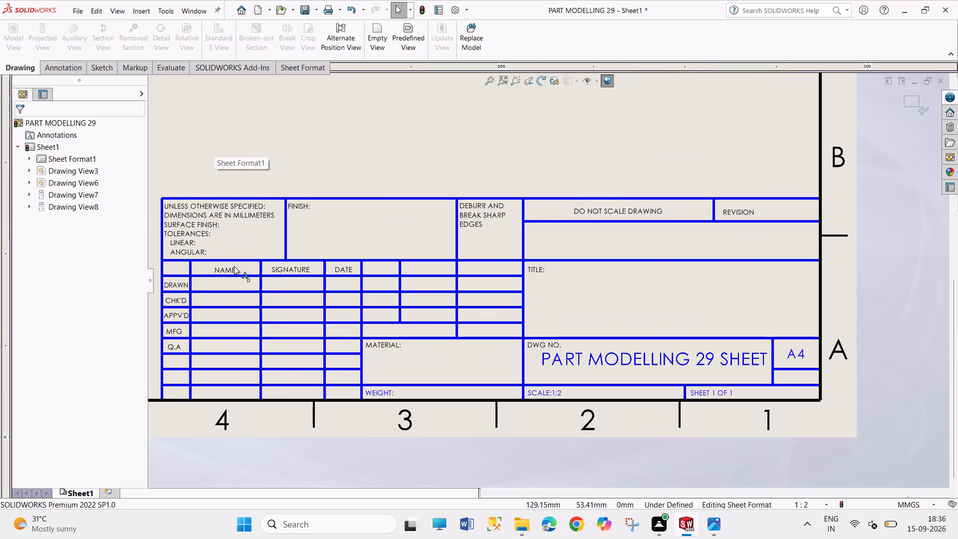
double_click(211, 280)
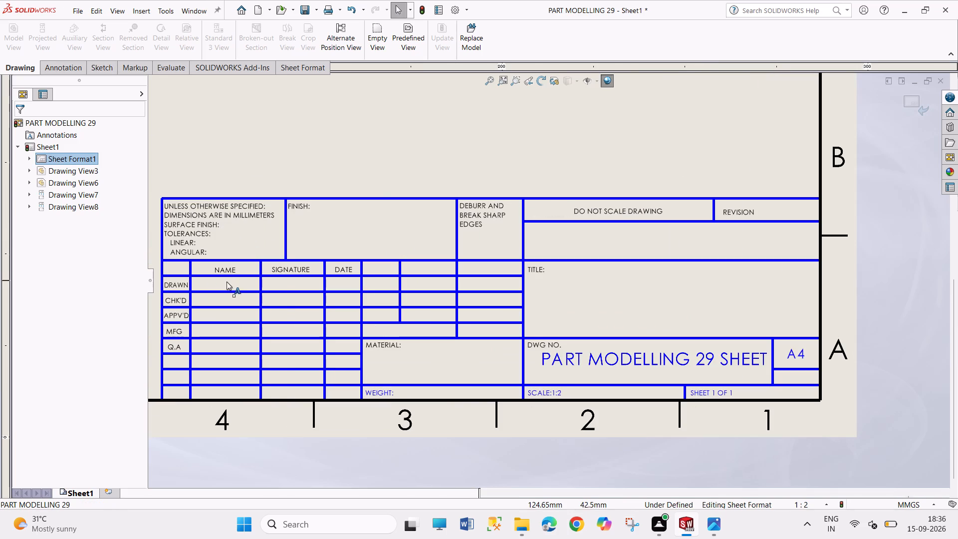
double_click(225, 283)
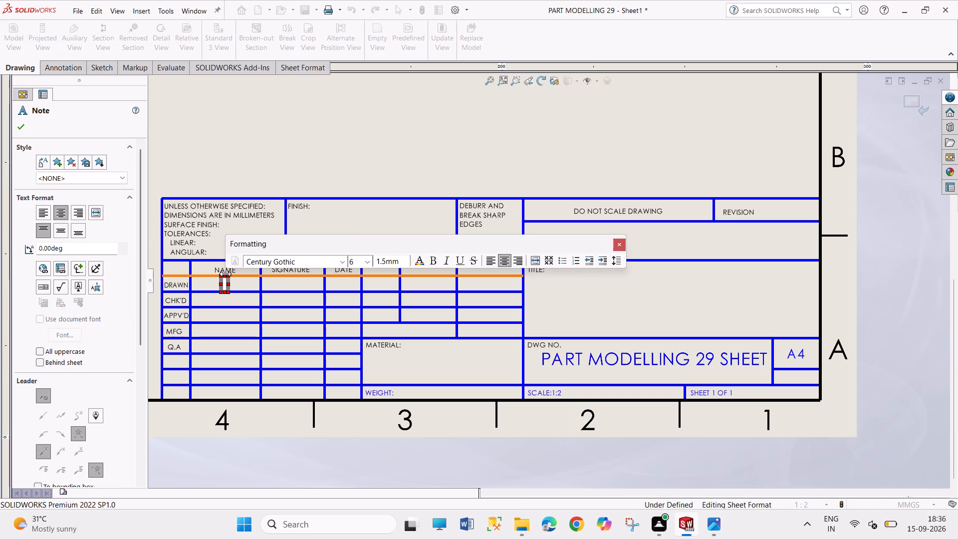
key("t")
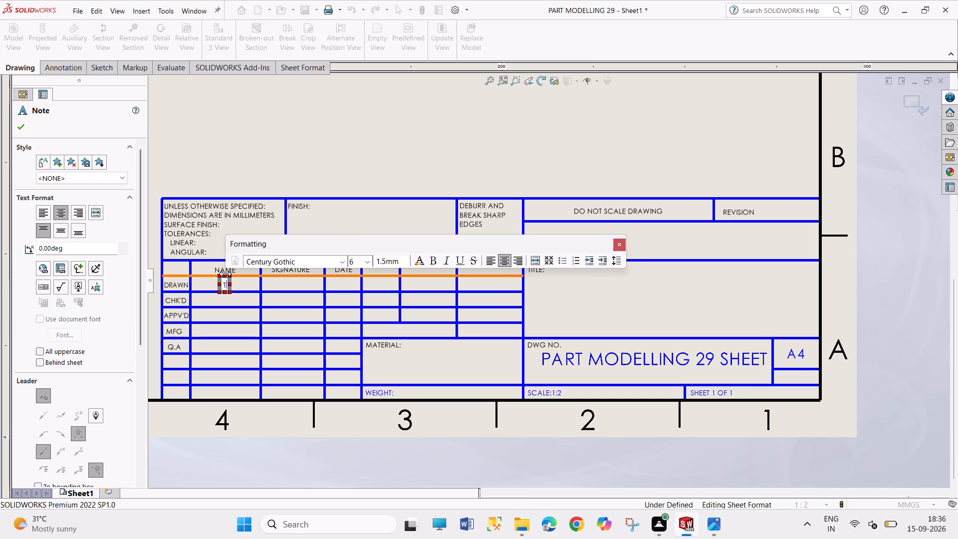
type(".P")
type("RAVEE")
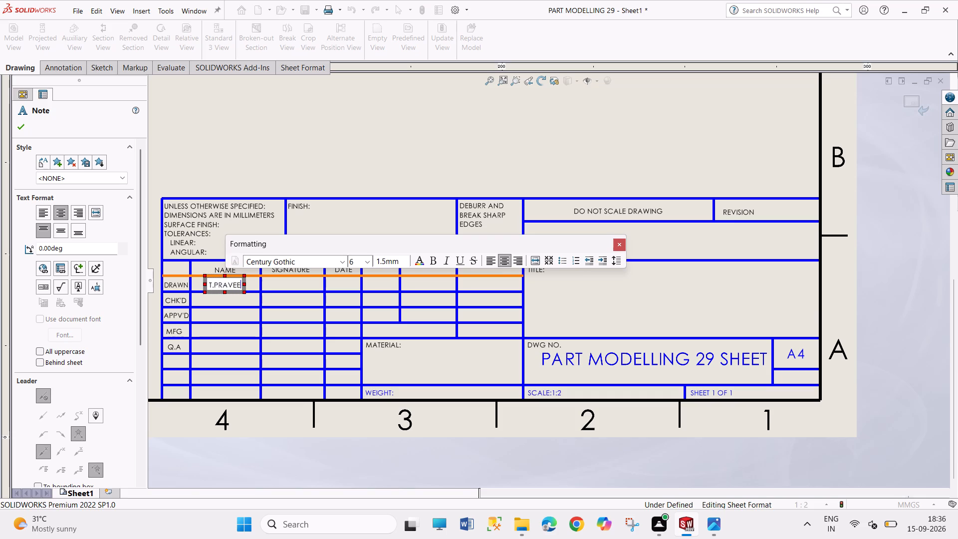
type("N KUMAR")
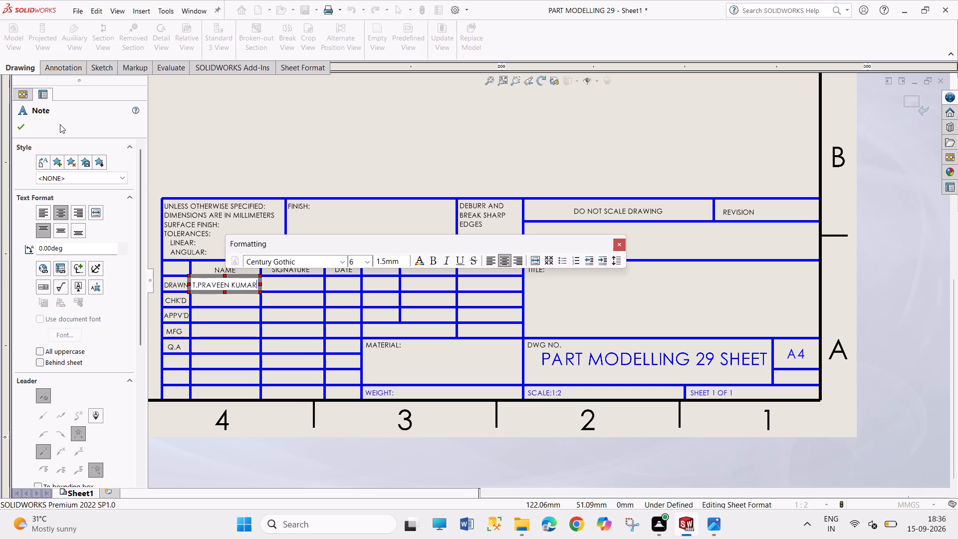
left_click(23, 125)
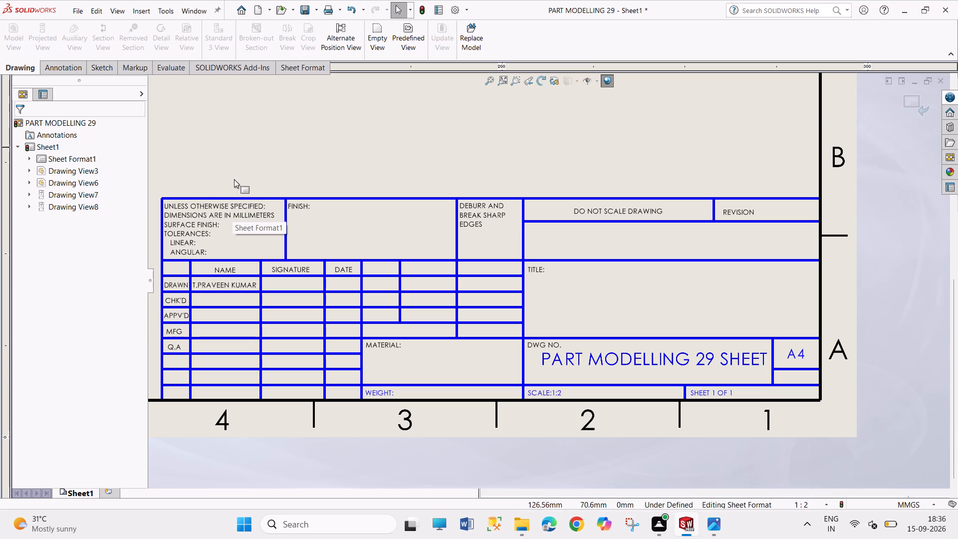
Leave sheet format editing and return to editing Sheet1 with its drawing views.
scroll(181, 198, "down", 2)
scroll(176, 195, "up", 1)
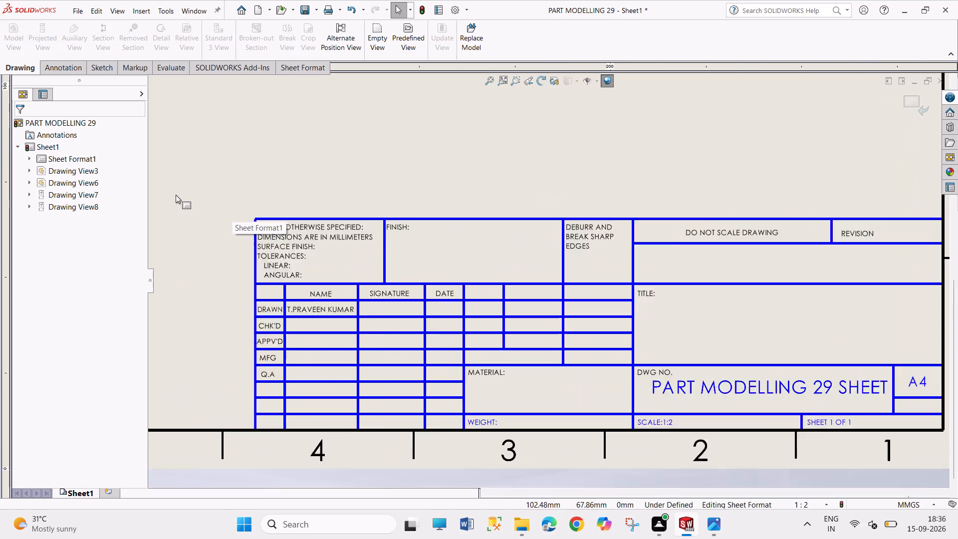
scroll(176, 195, "up", 1)
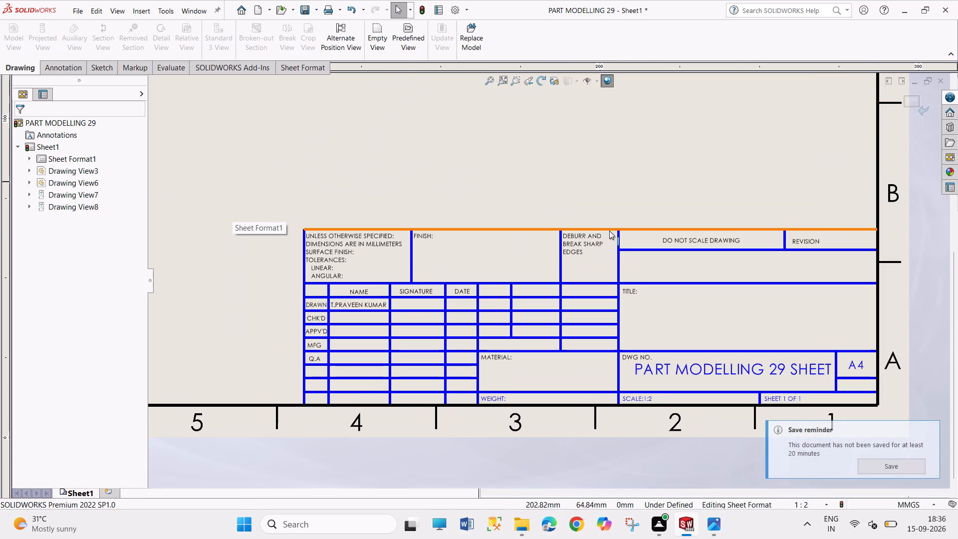
scroll(602, 203, "up", 2)
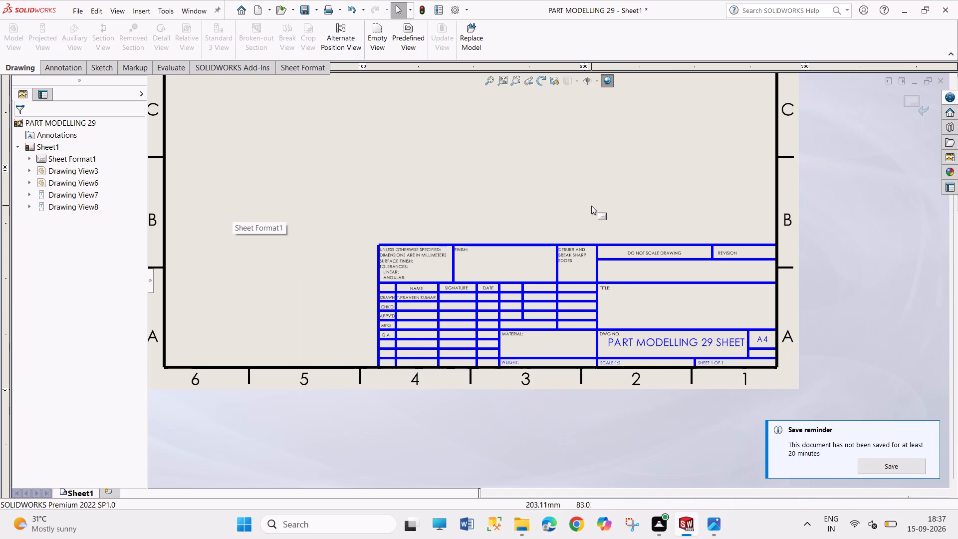
scroll(591, 206, "up", 3)
scroll(469, 223, "up", 1)
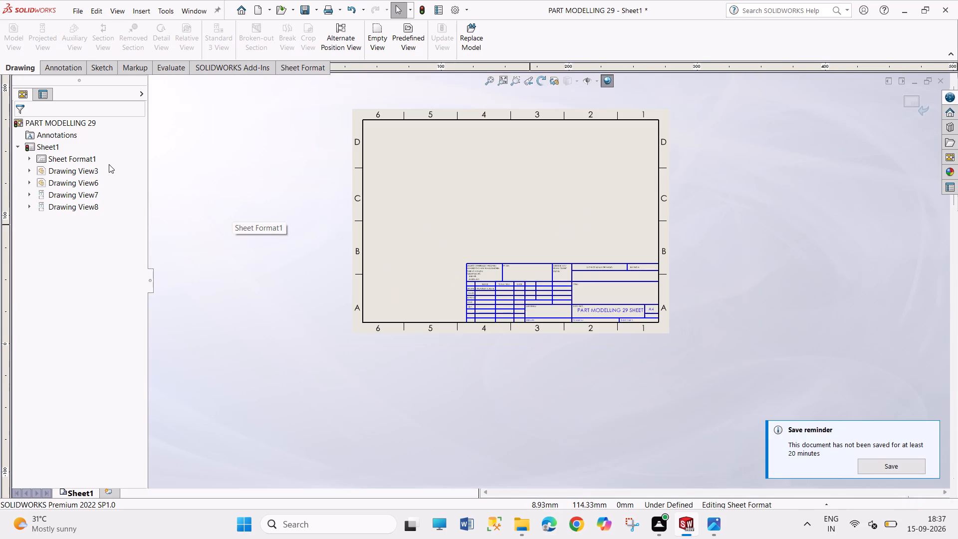
right_click(49, 147)
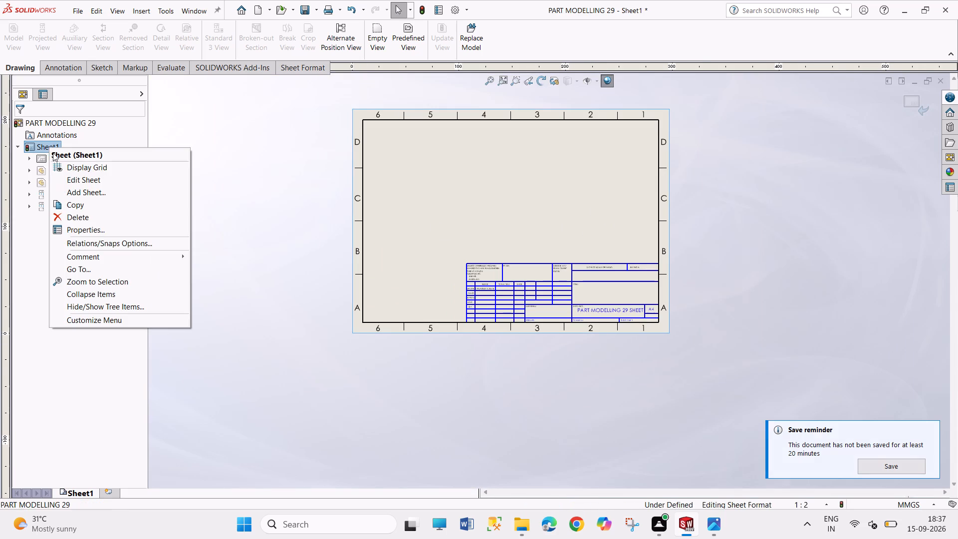
right_click(68, 180)
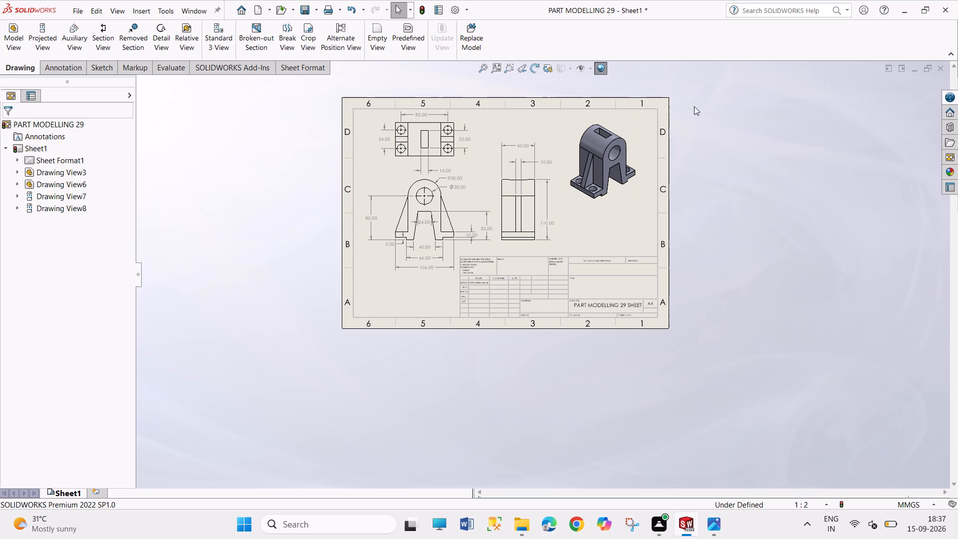
scroll(674, 87, "up", 1)
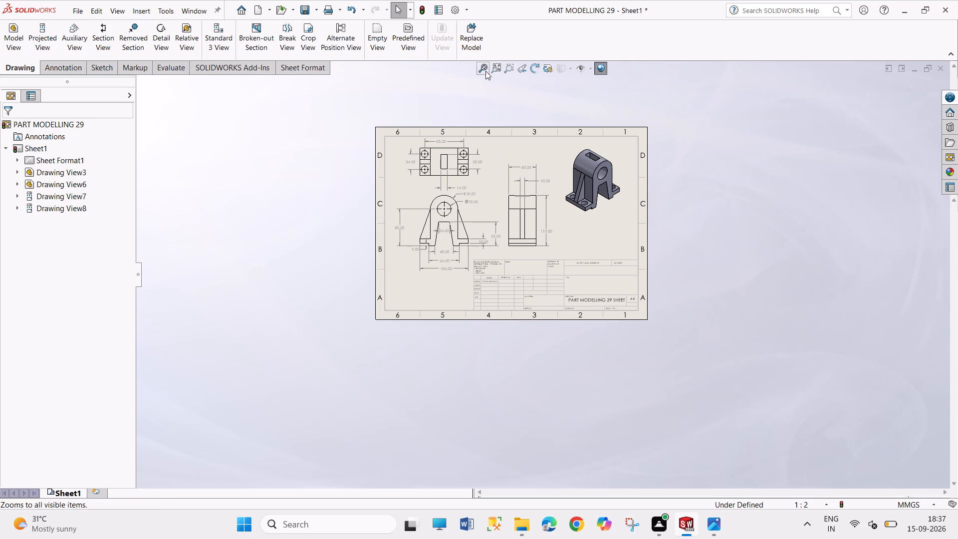
left_click(485, 71)
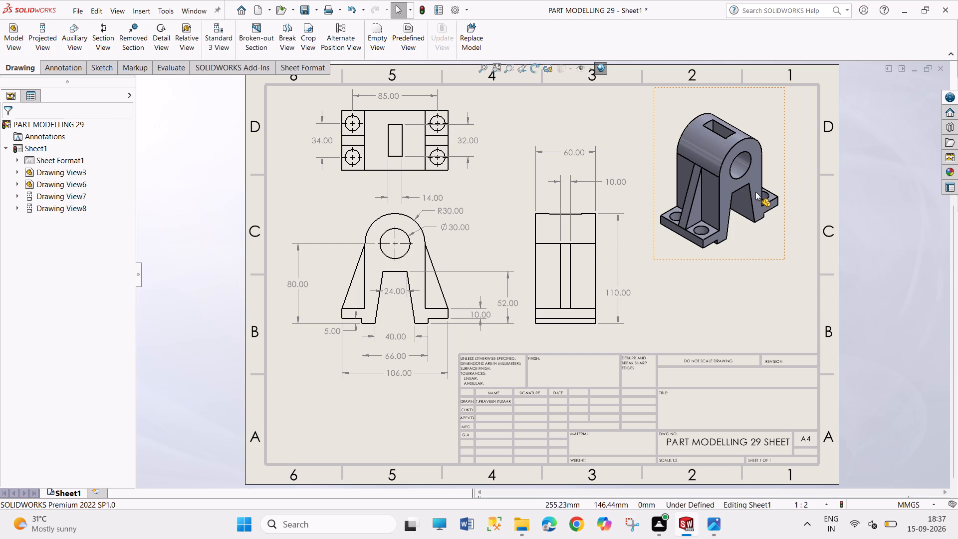
Set the paper size to A4 in the print page setup for Microsoft Print to PDF.
key("ctrl+p")
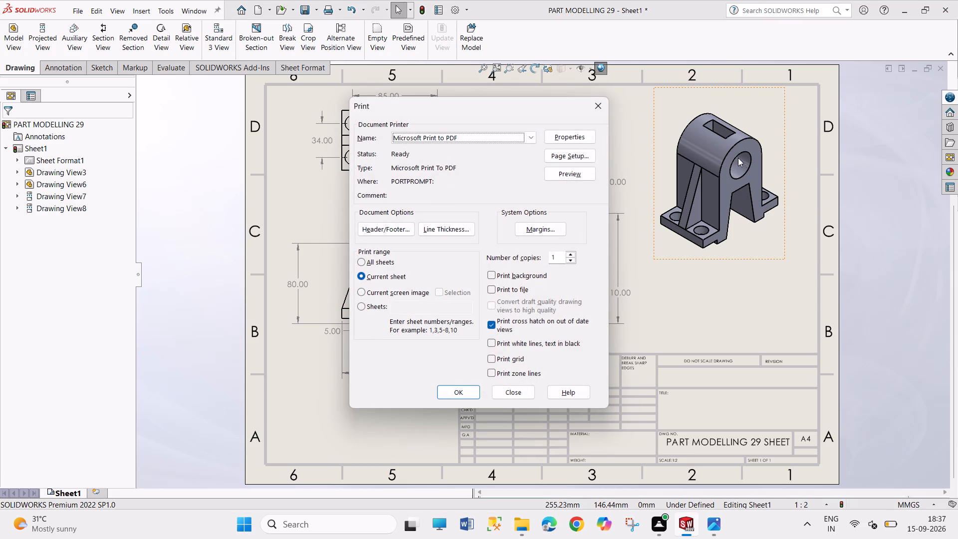
left_click(579, 158)
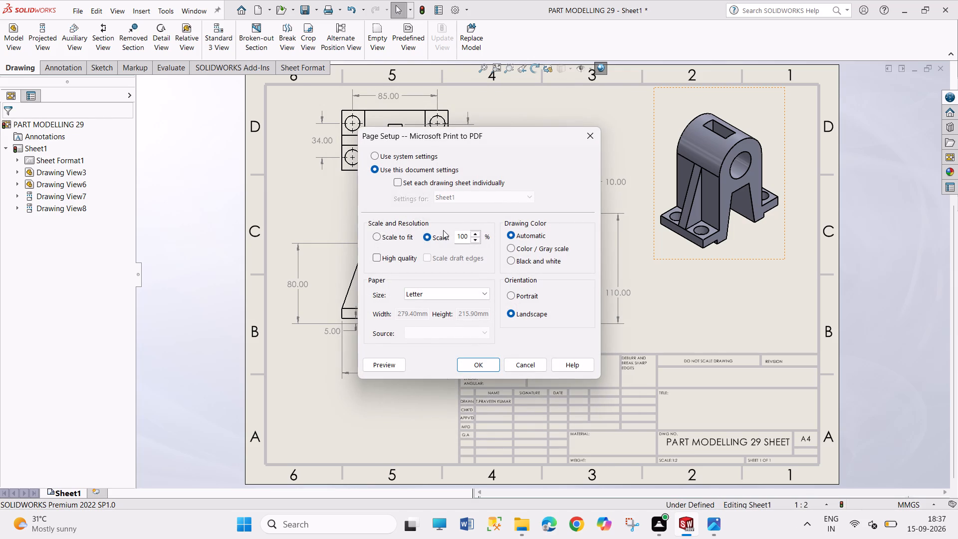
left_click(455, 290)
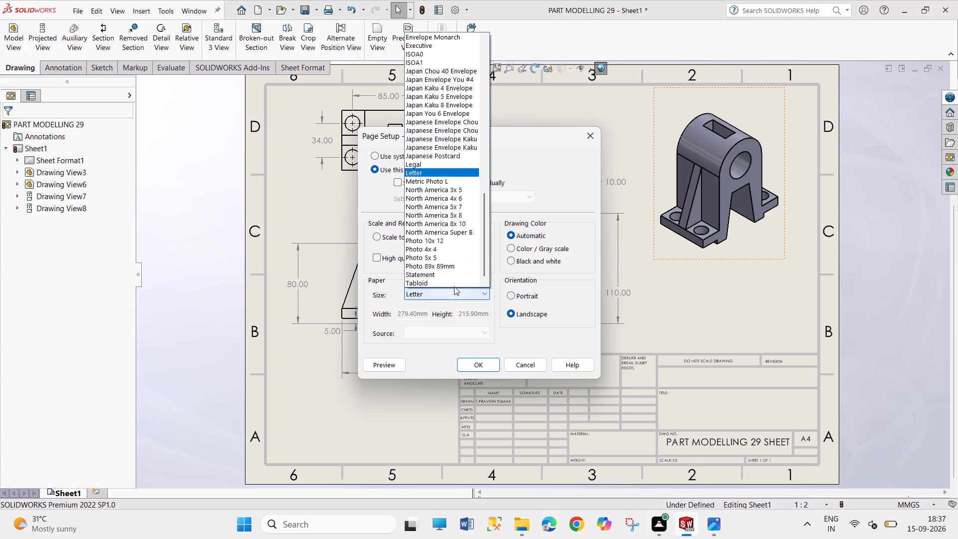
scroll(453, 174, "up", 5)
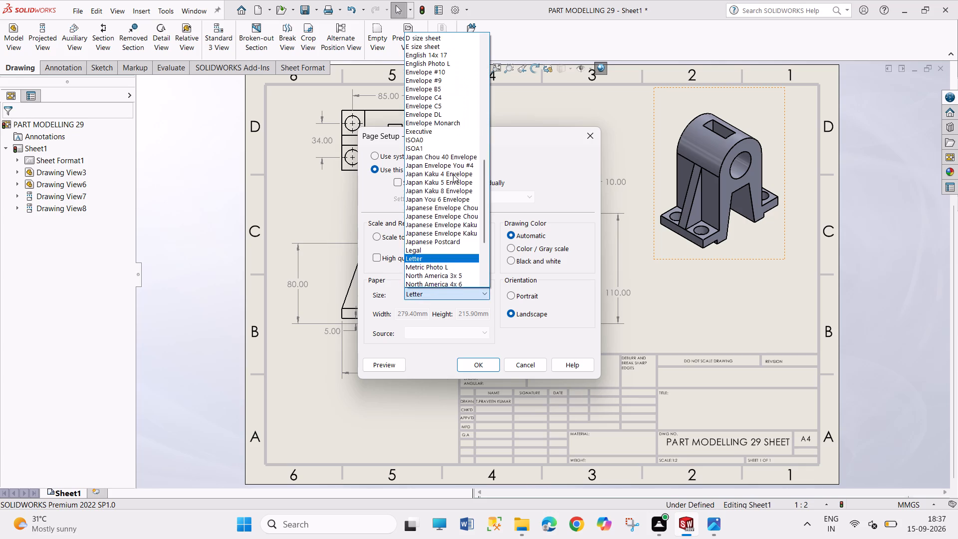
scroll(453, 174, "up", 8)
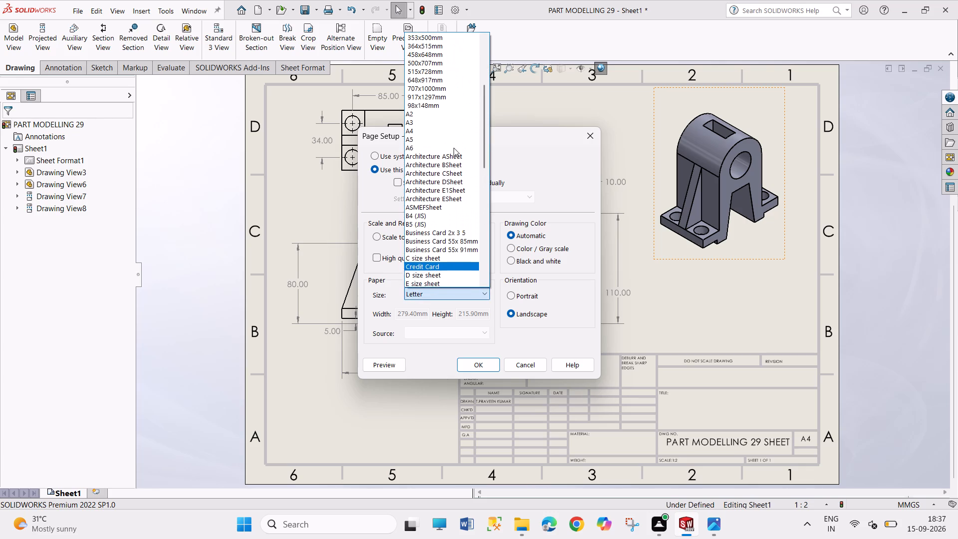
left_click(427, 143)
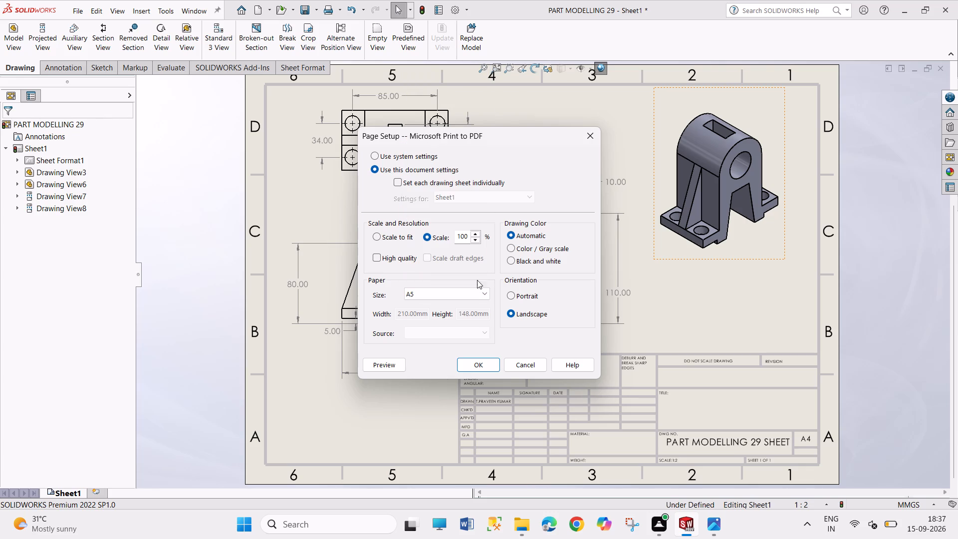
left_click(475, 287)
scroll(449, 128, "up", 1)
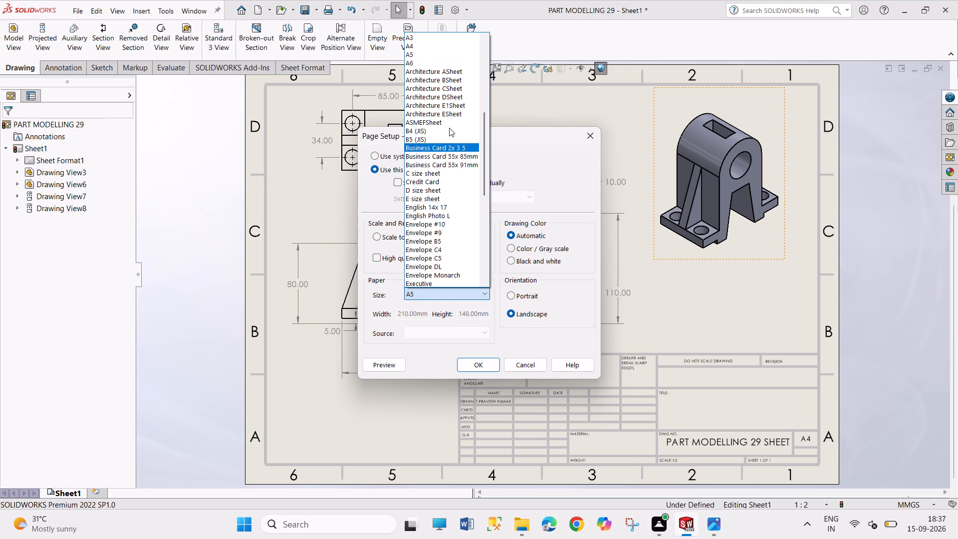
left_click(416, 54)
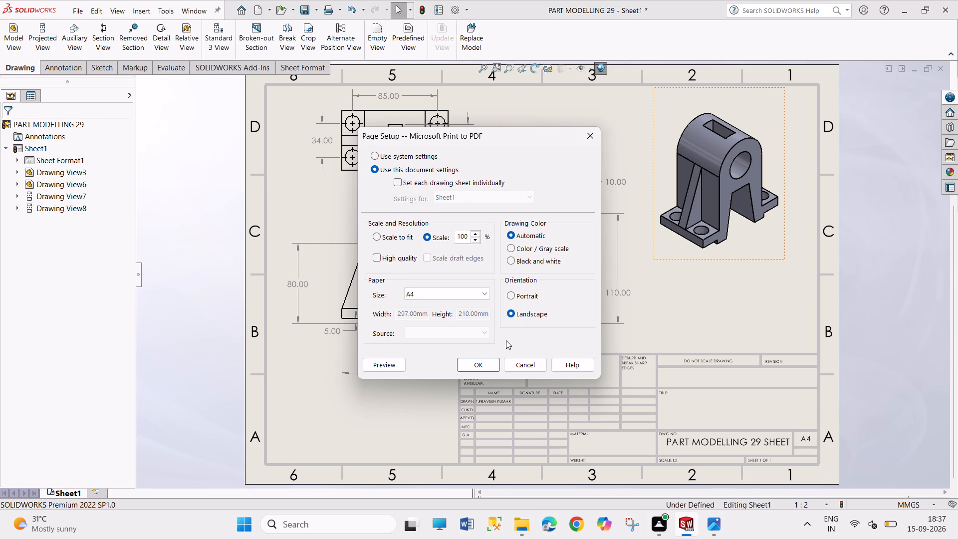
left_click(487, 364)
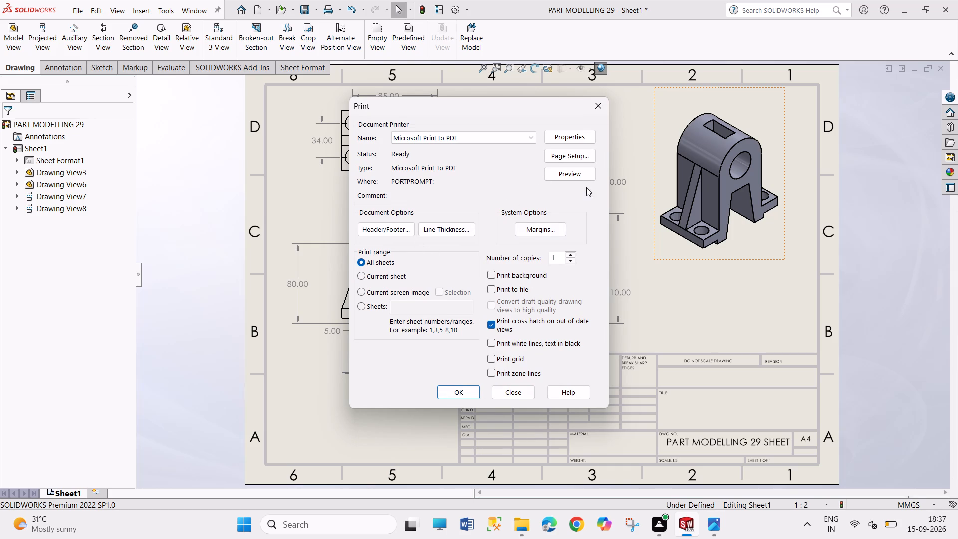
Preview the drawing's printed page, close the preview and dismiss the resource monitor notifications.
left_click(549, 174)
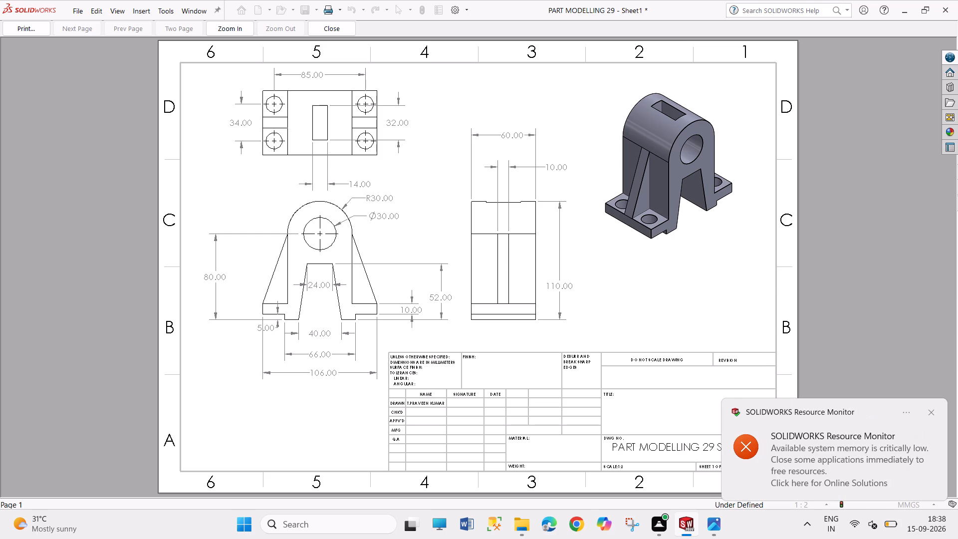
left_click(929, 411)
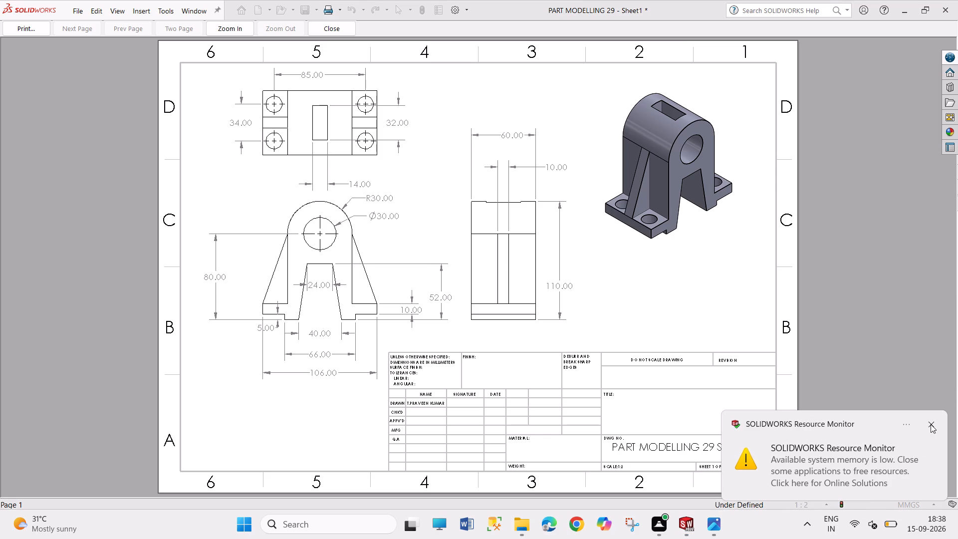
left_click(931, 424)
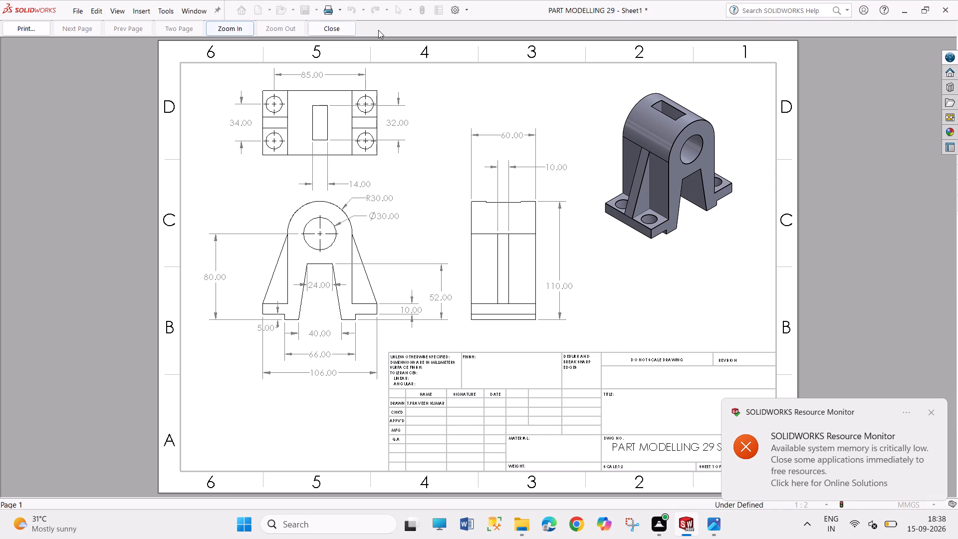
left_click(332, 28)
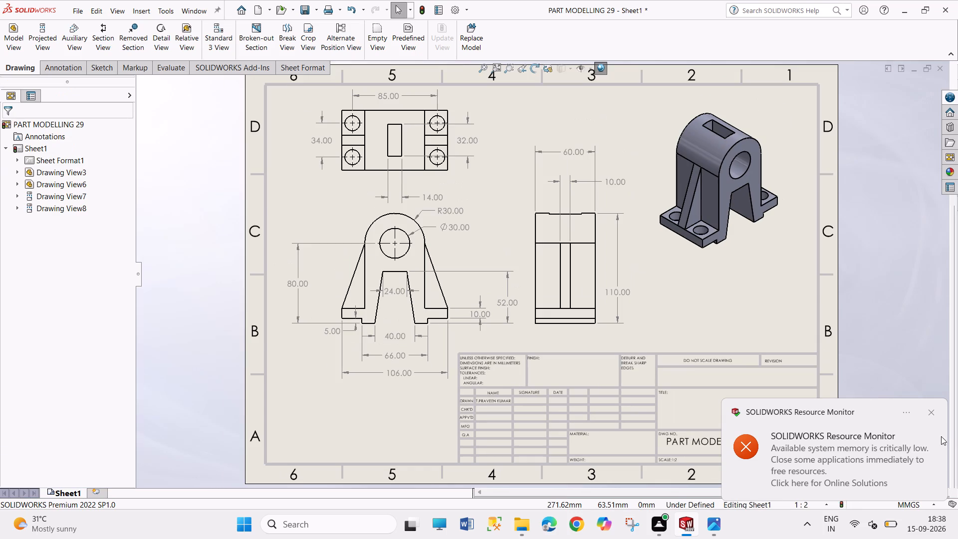
left_click(930, 412)
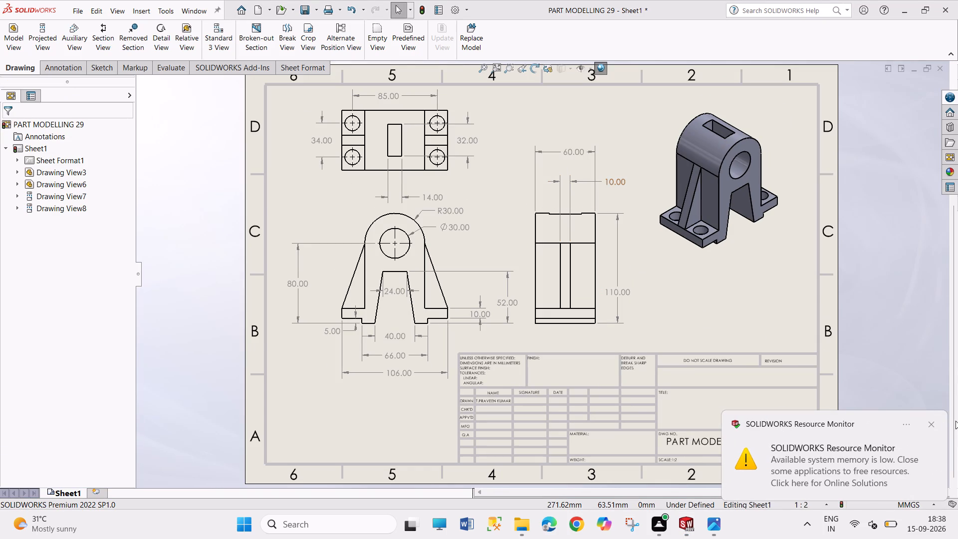
left_click(930, 423)
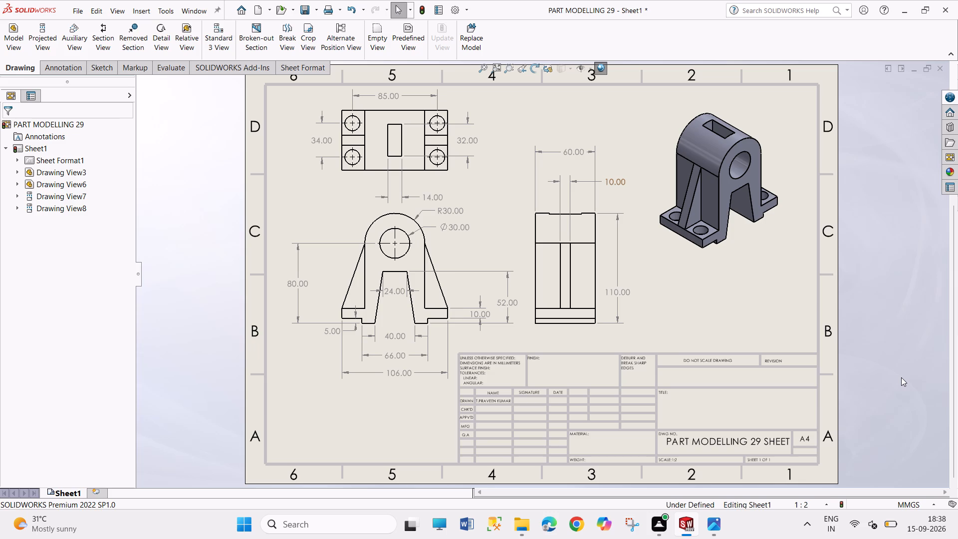
Print the drawing with Microsoft Print to PDF and save the output as PART MODELLING 29 PDF.
key("ctrl+p")
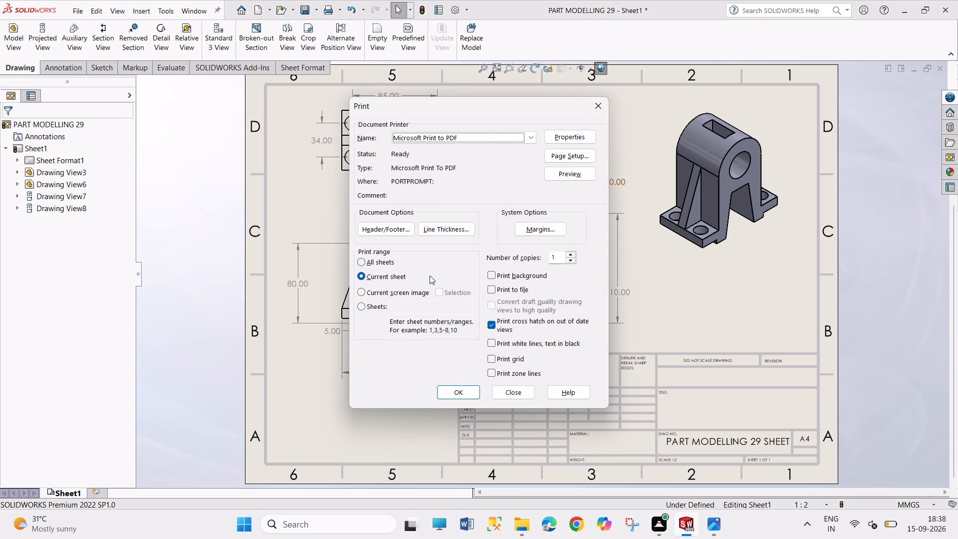
left_click(588, 163)
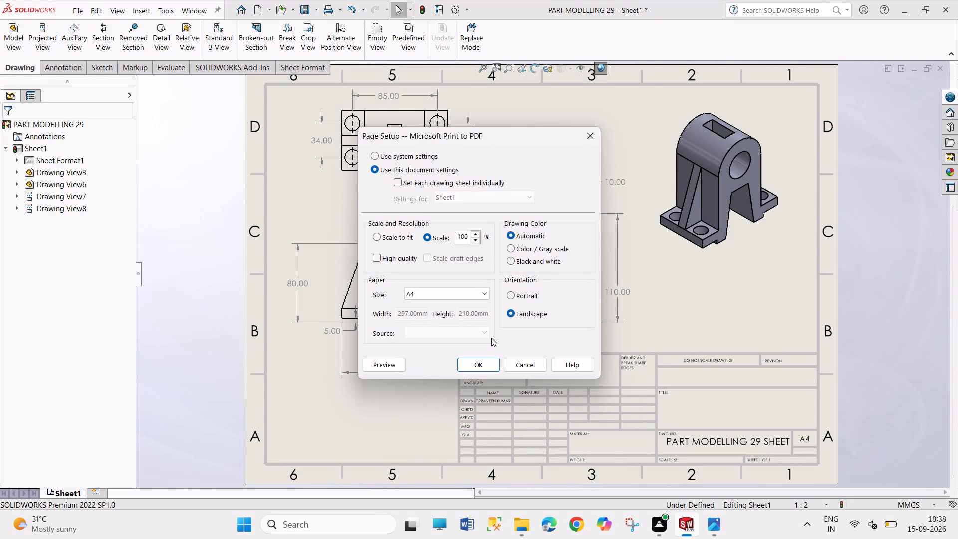
left_click(482, 367)
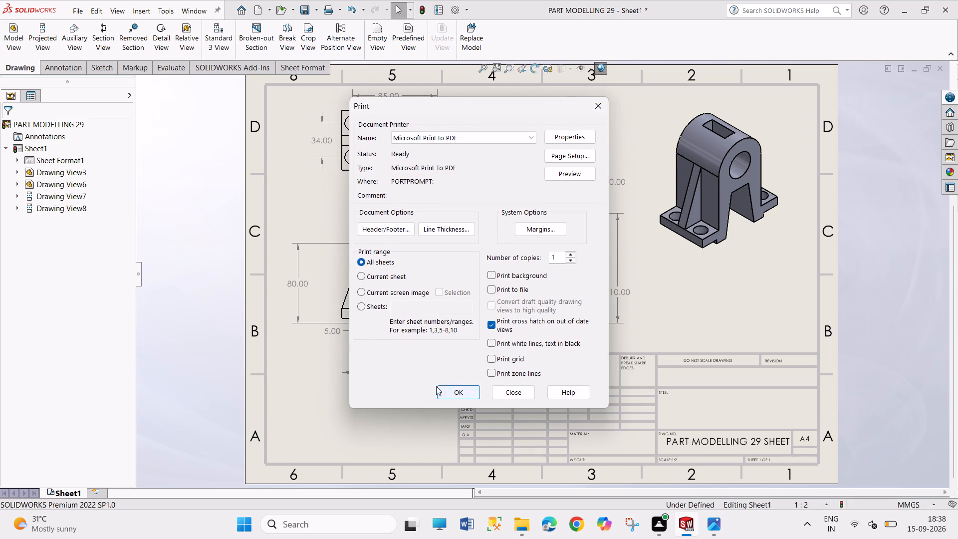
left_click(461, 391)
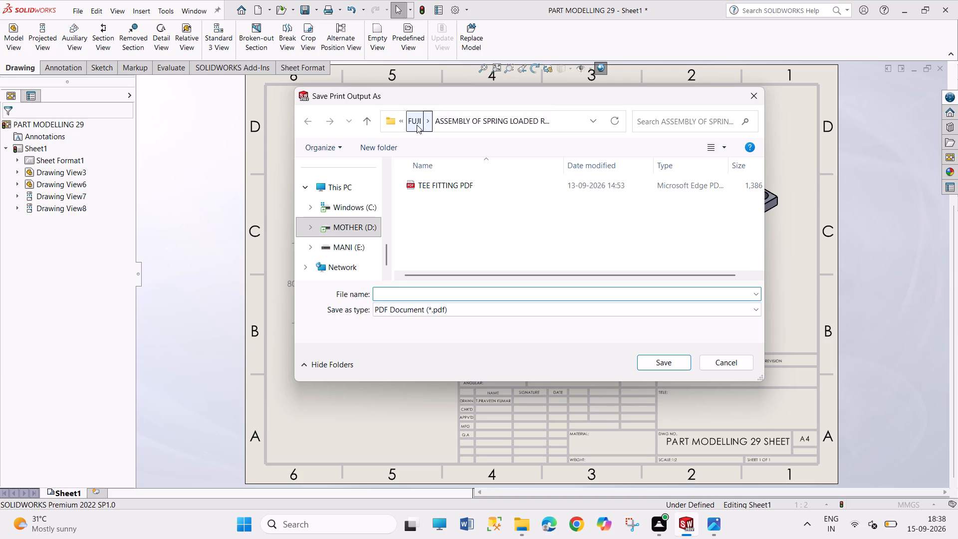
left_click(503, 294)
type("PART MODELLING 2")
type("9 PDF")
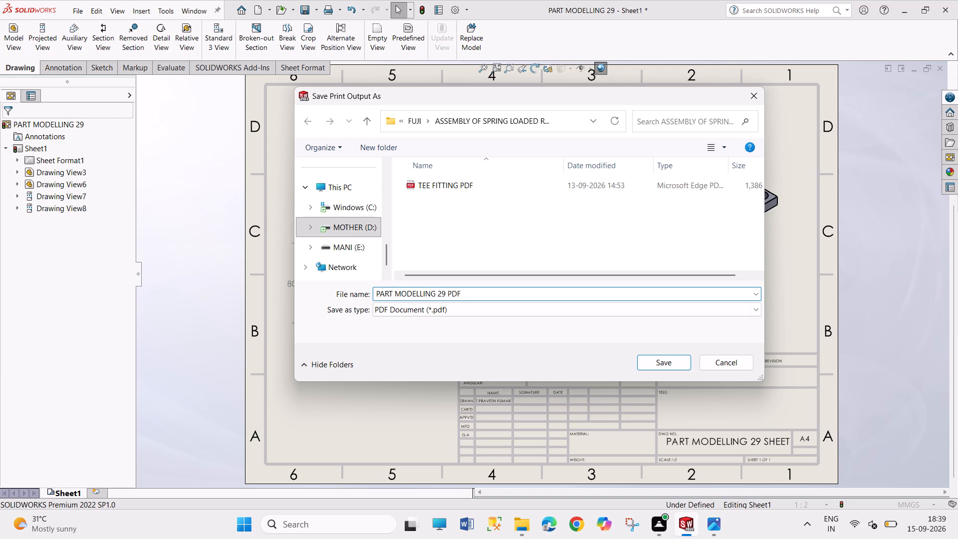
key("Return")
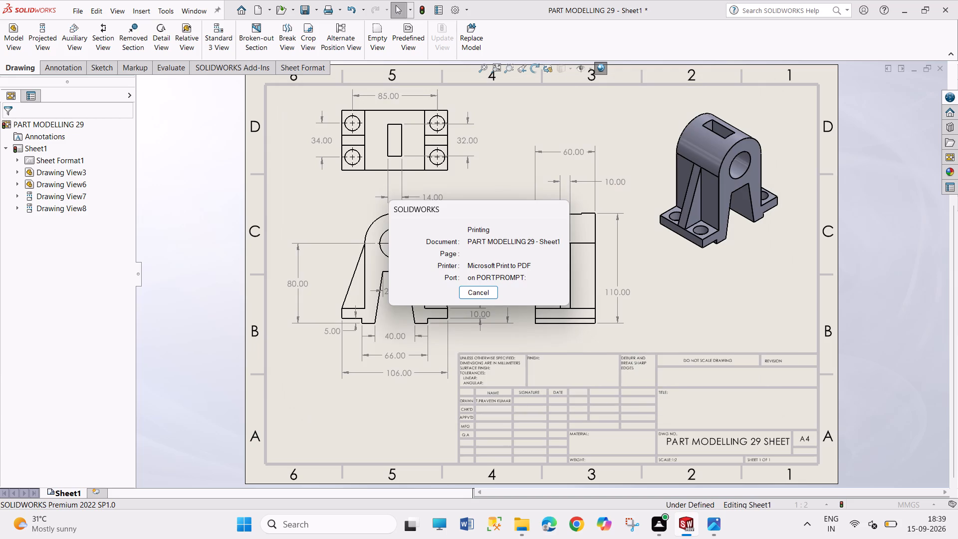
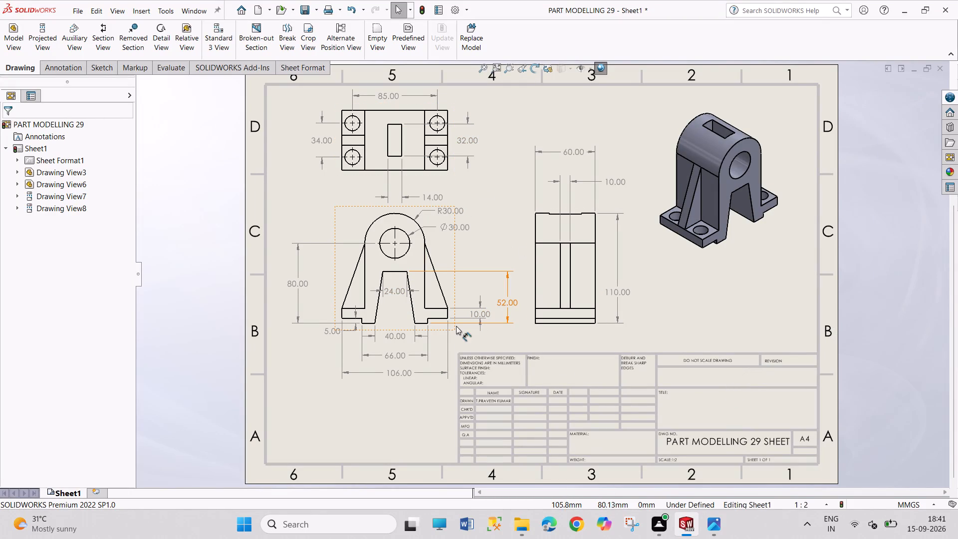
Examine the title block's tolerance notes, name table and drawing number fields up close.
scroll(449, 331, "down", 3)
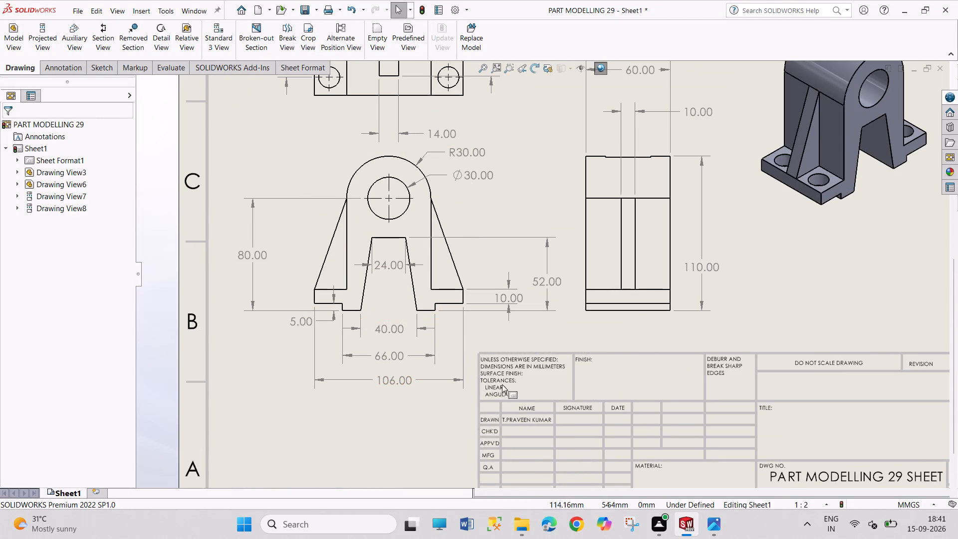
scroll(537, 436, "down", 4)
scroll(531, 368, "down", 6)
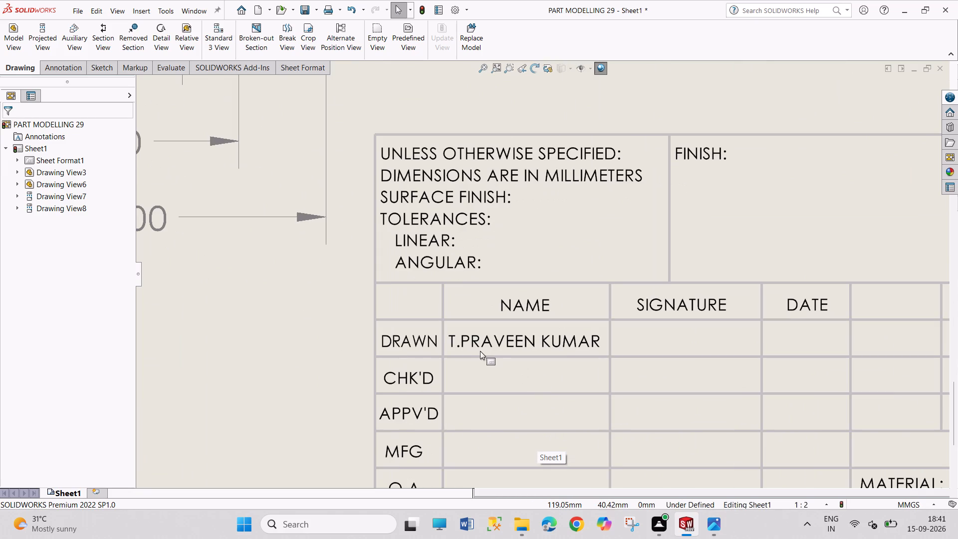
scroll(516, 268, "down", 3)
scroll(516, 271, "up", 2)
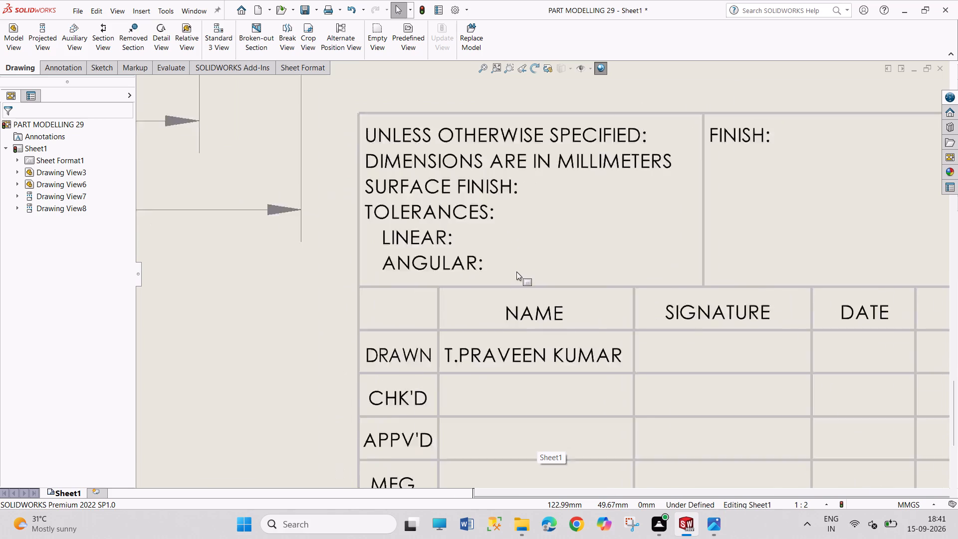
scroll(516, 271, "up", 5)
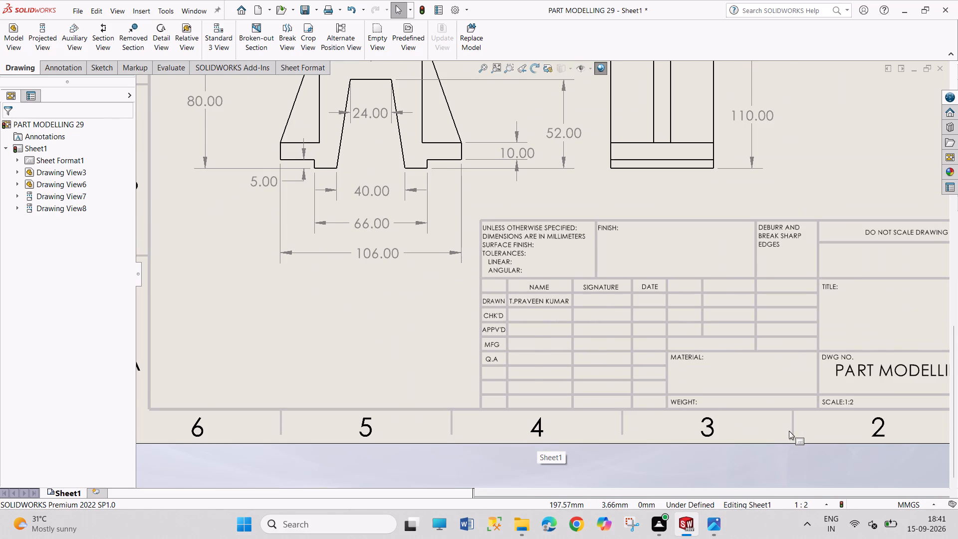
scroll(789, 431, "down", 1)
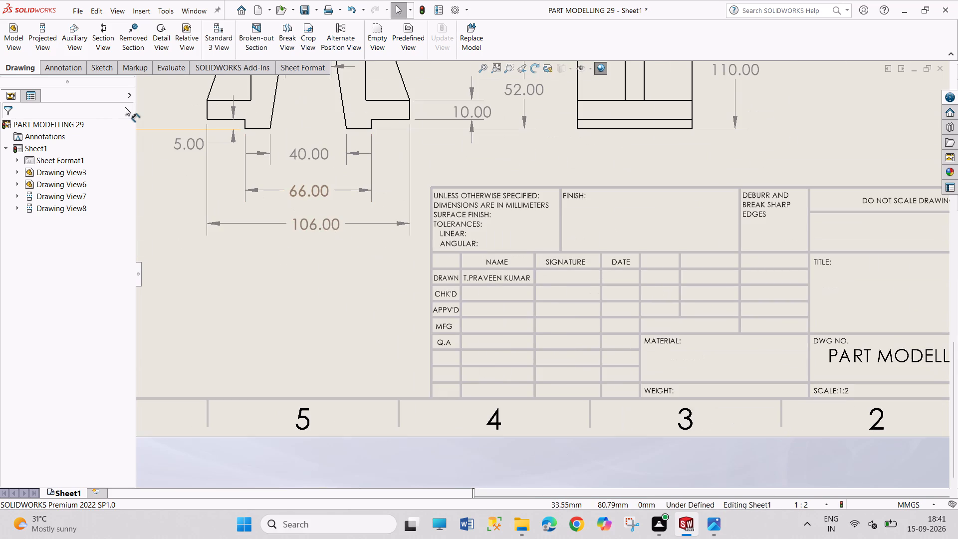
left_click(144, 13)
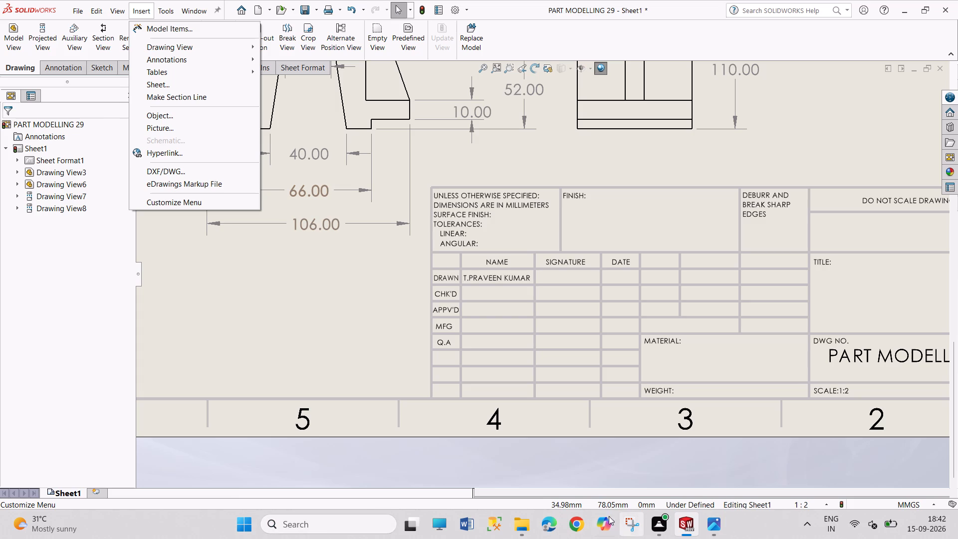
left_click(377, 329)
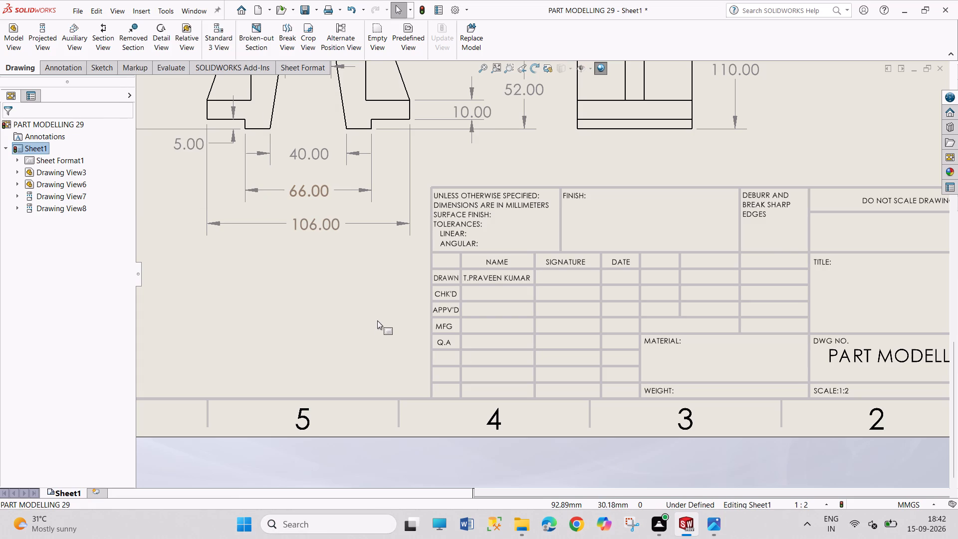
Check the whole sheet, then inspect the dimensions of the top, front and side views and the isometric view.
scroll(377, 320, "up", 5)
scroll(535, 243, "up", 3)
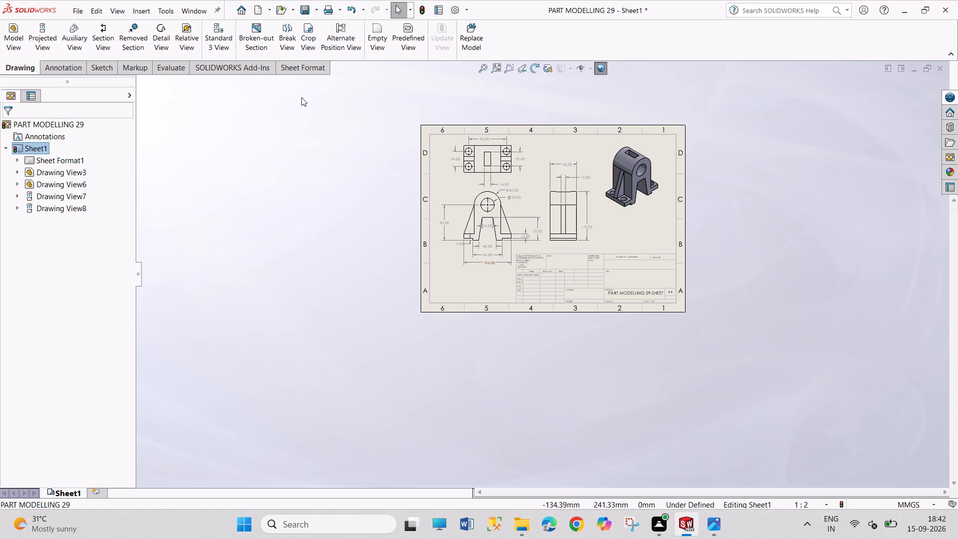
left_click(480, 73)
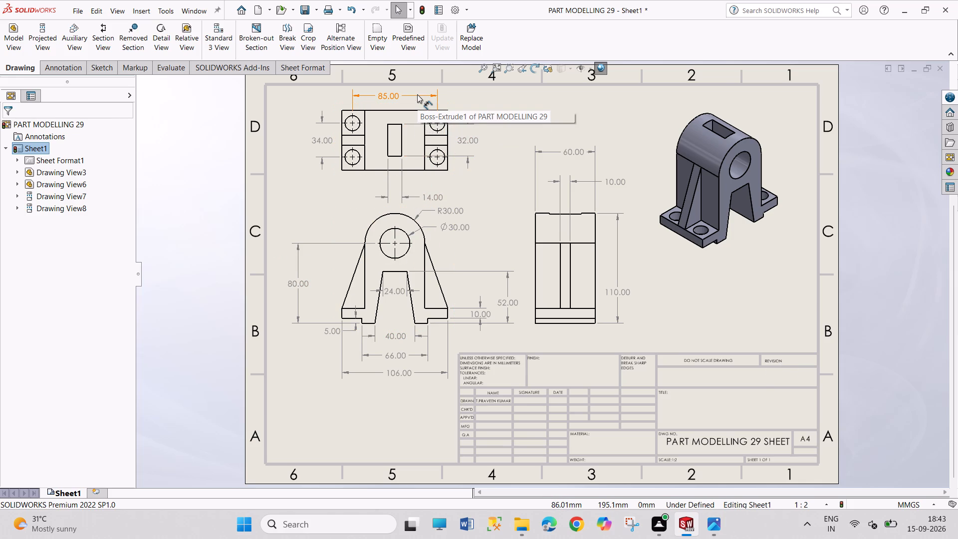
scroll(417, 94, "down", 1)
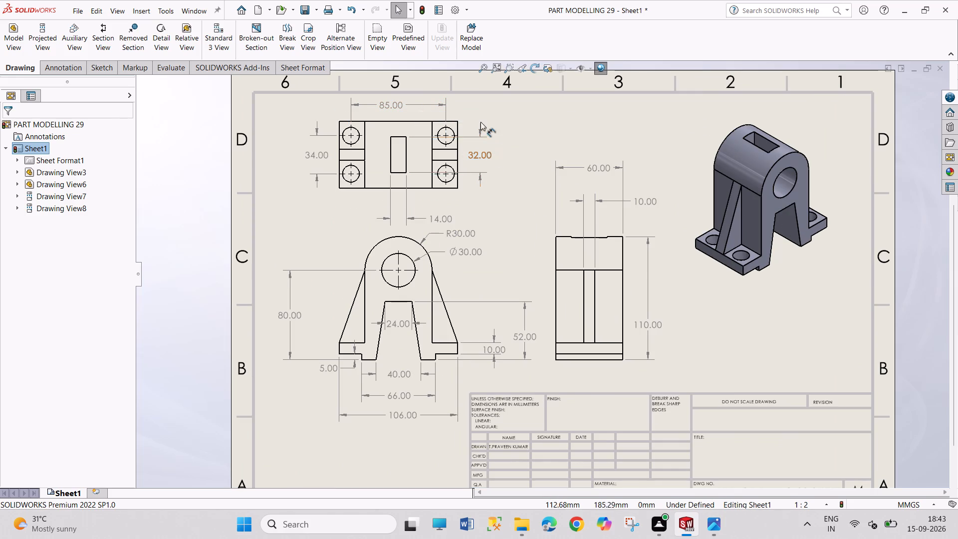
scroll(473, 139, "down", 1)
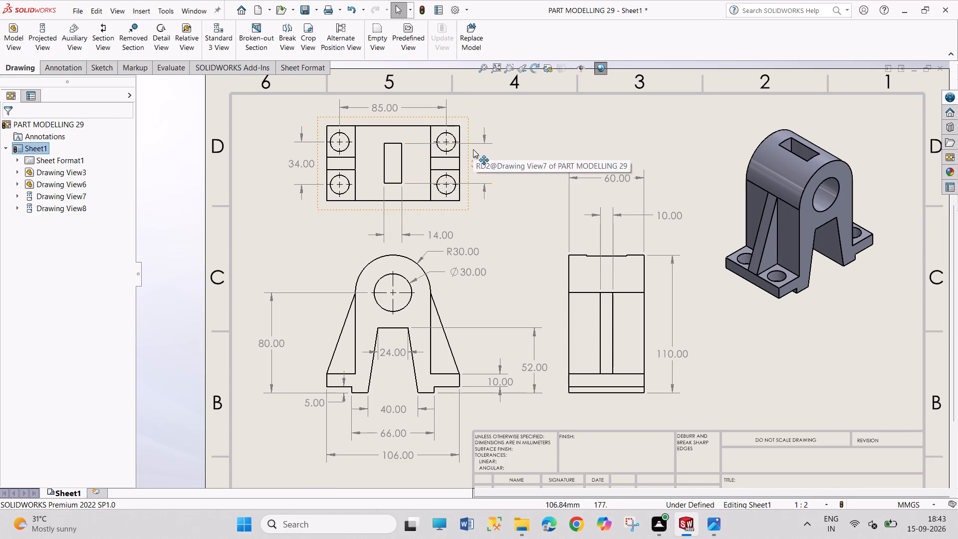
scroll(424, 87, "down", 1)
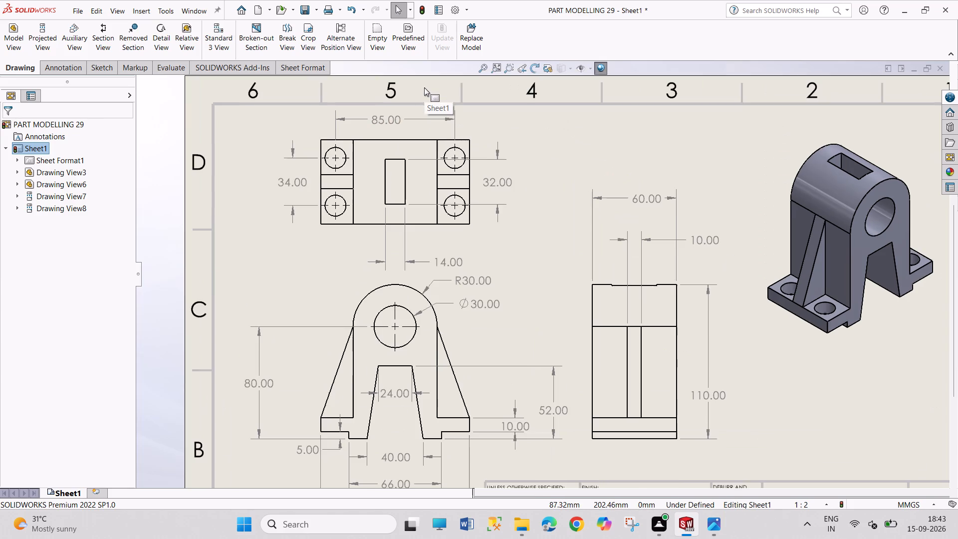
scroll(424, 87, "down", 2)
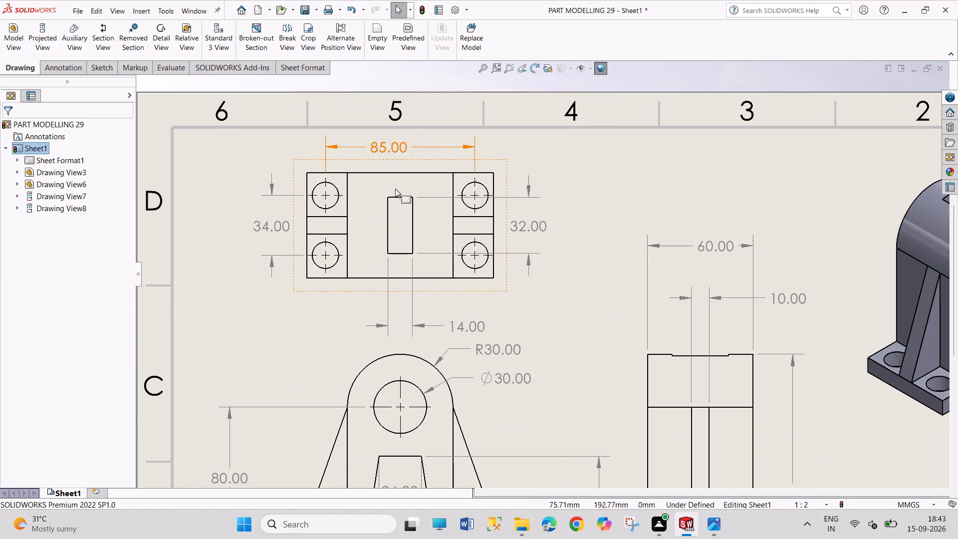
scroll(375, 284, "up", 1)
scroll(493, 380, "down", 1)
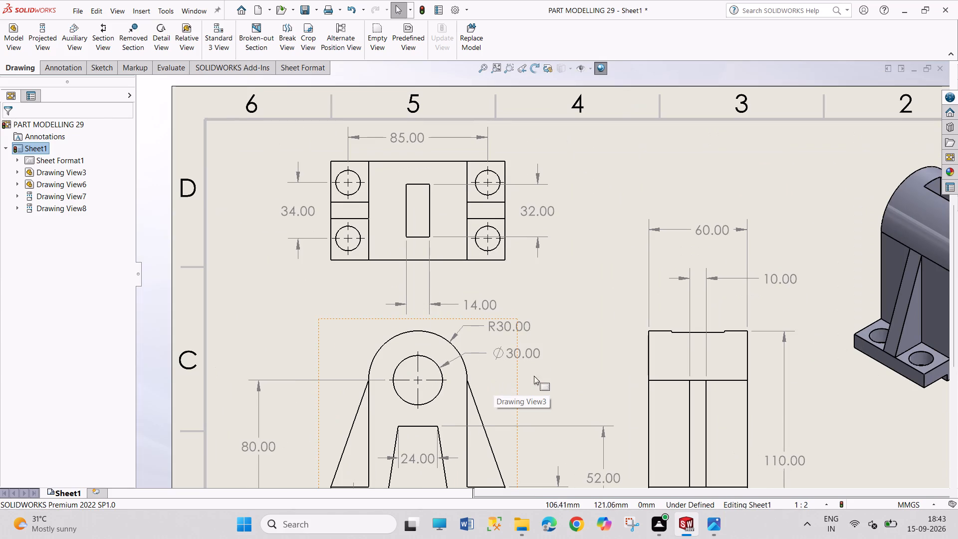
scroll(577, 318, "up", 1)
scroll(769, 315, "up", 1)
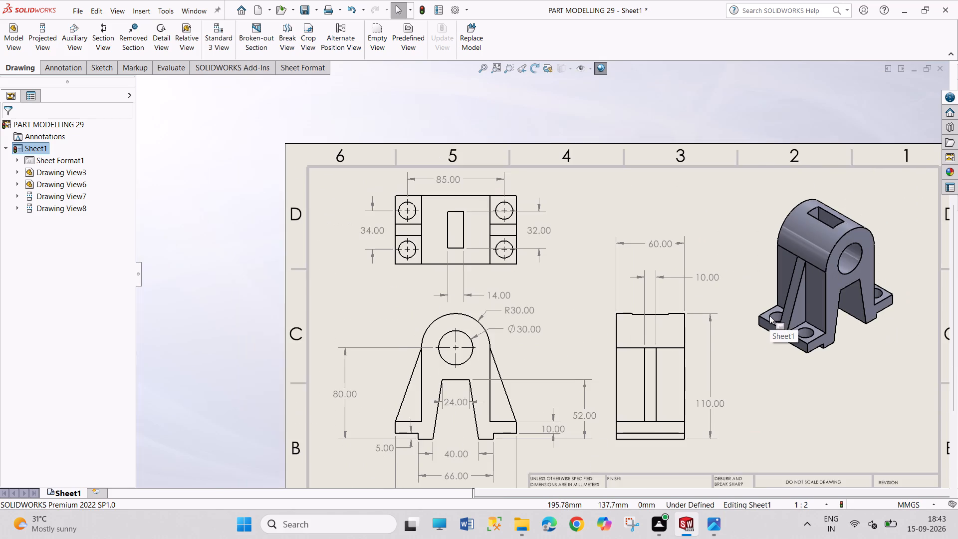
scroll(770, 315, "down", 2)
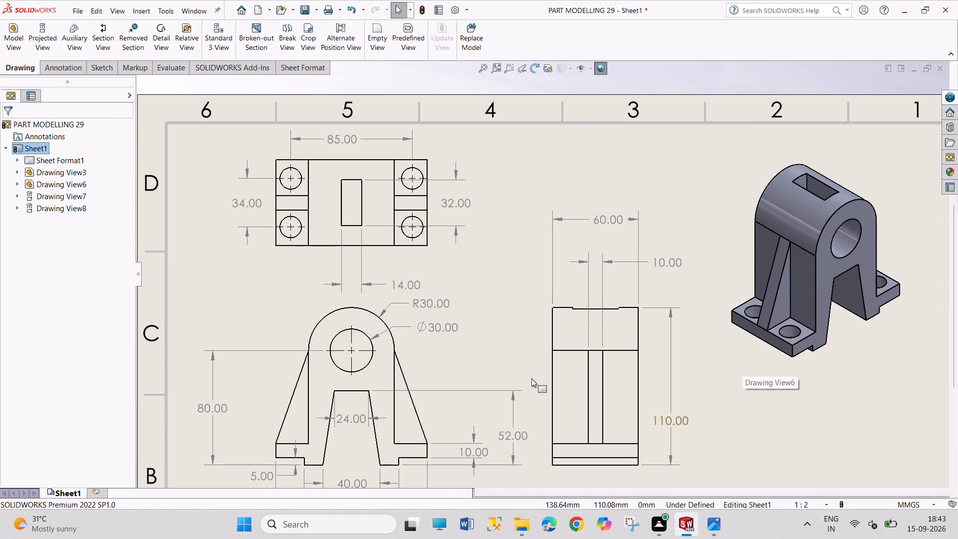
scroll(531, 377, "up", 1)
scroll(531, 416, "down", 1)
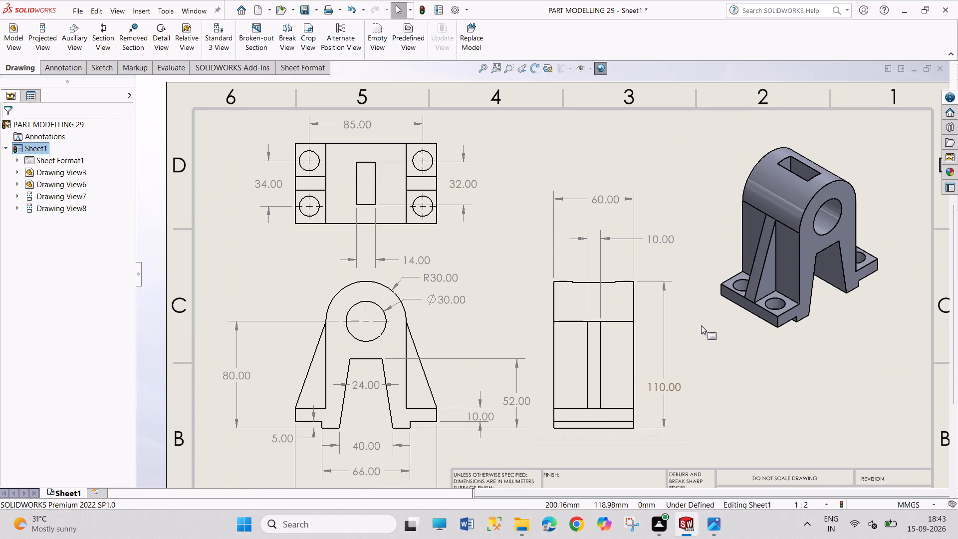
scroll(701, 325, "down", 1)
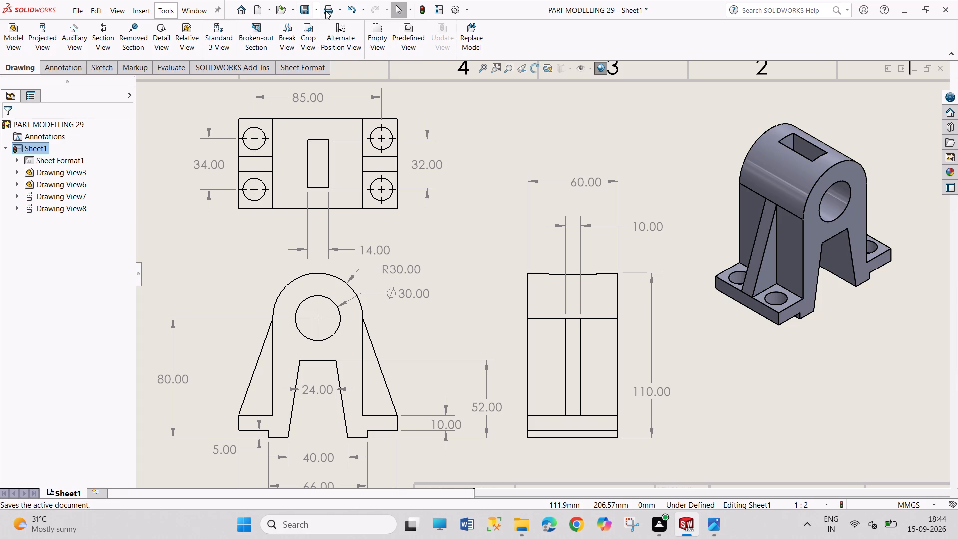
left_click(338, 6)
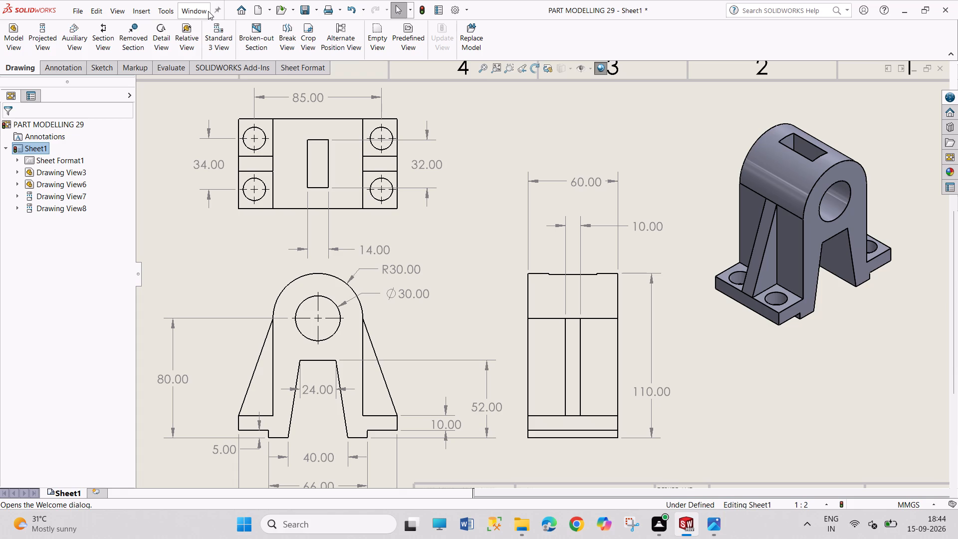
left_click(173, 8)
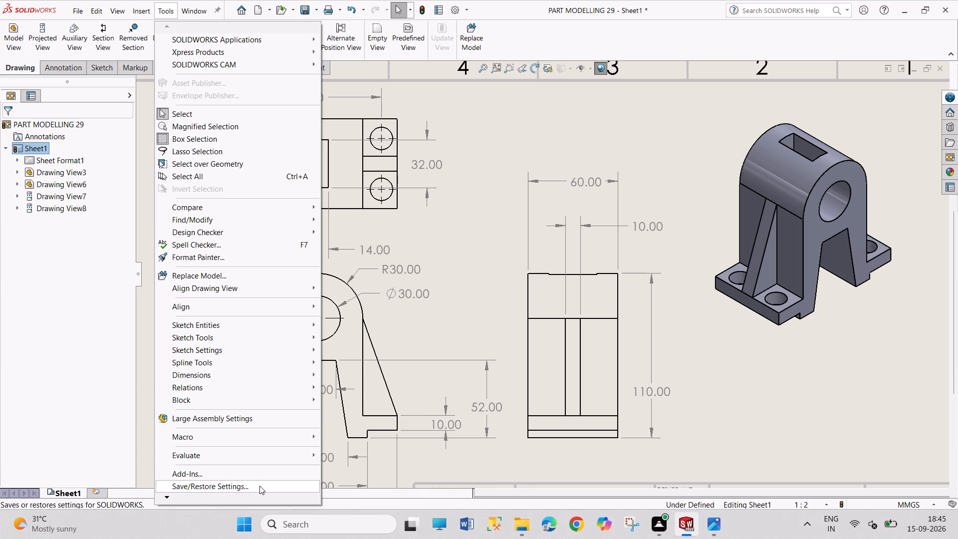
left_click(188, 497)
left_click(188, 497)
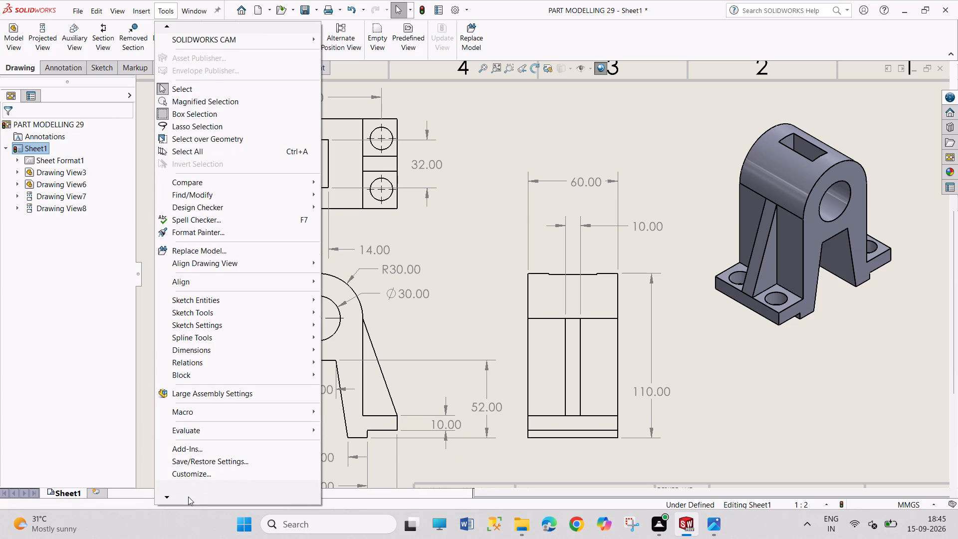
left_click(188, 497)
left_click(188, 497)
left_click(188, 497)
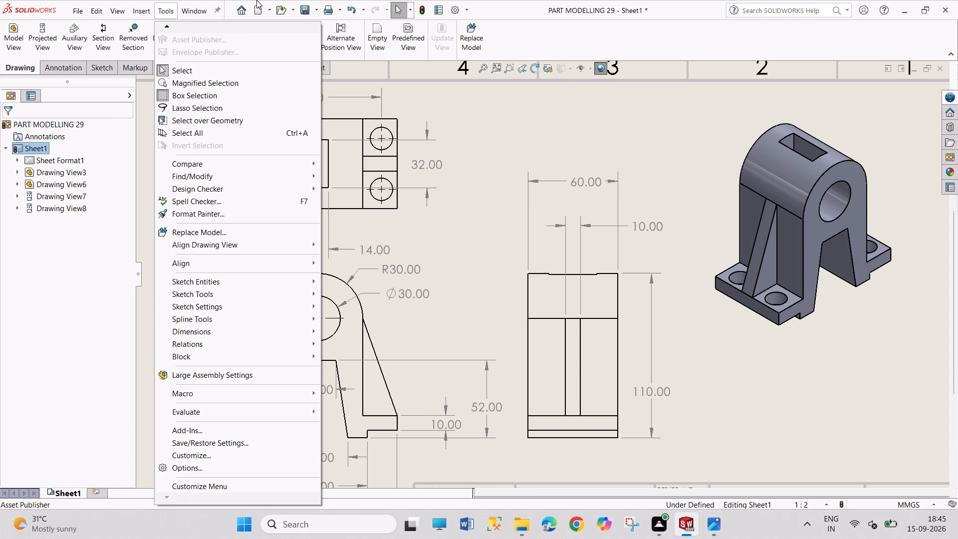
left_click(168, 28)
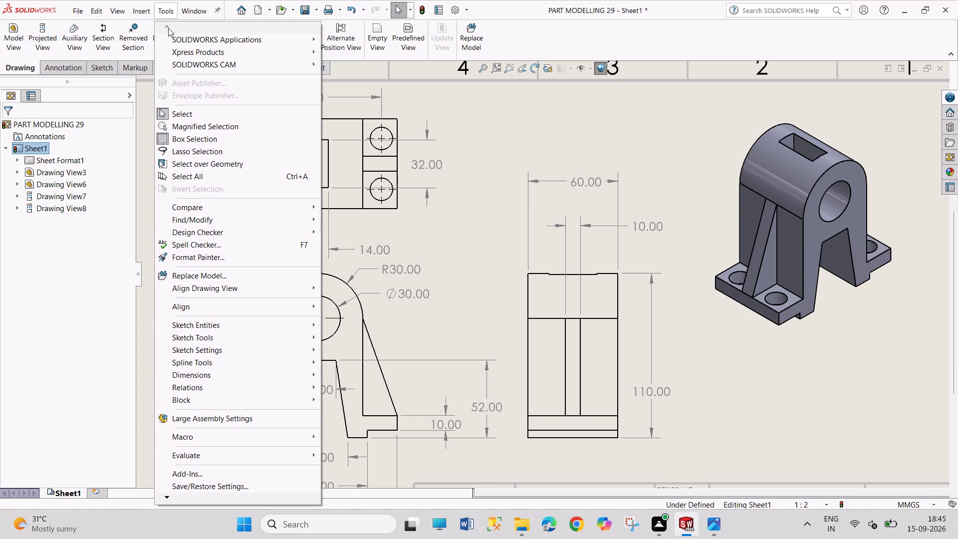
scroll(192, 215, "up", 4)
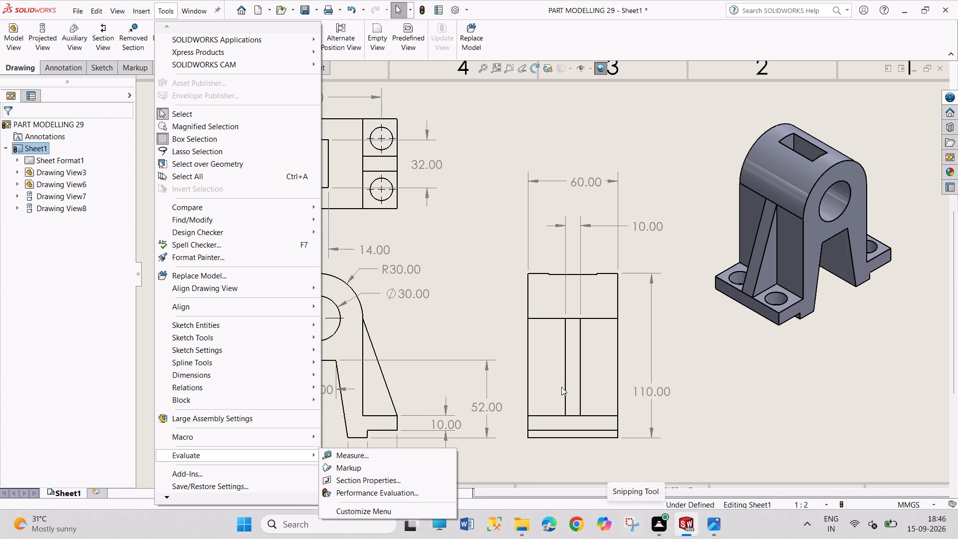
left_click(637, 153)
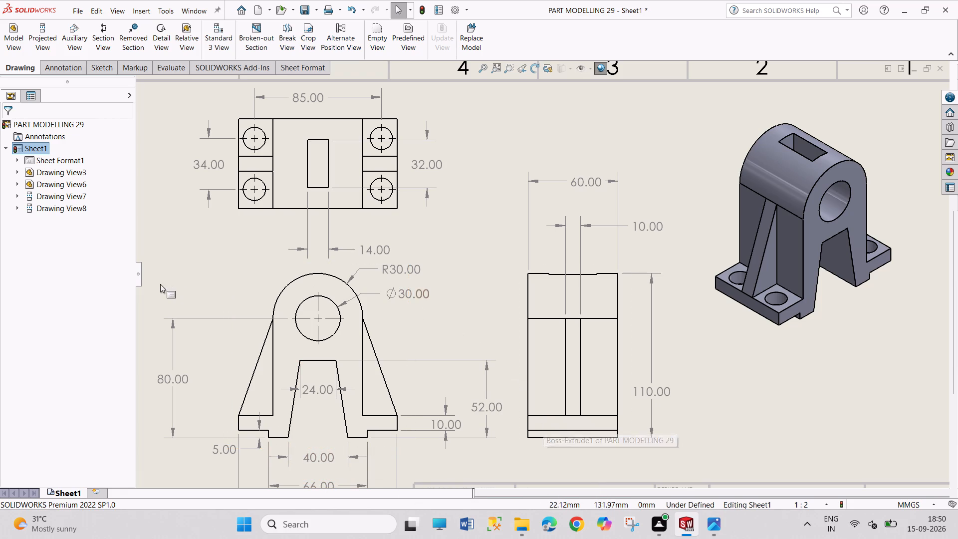
Rebuild the drawing with the whole sheet in view.
scroll(485, 336, "down", 2)
scroll(485, 336, "up", 2)
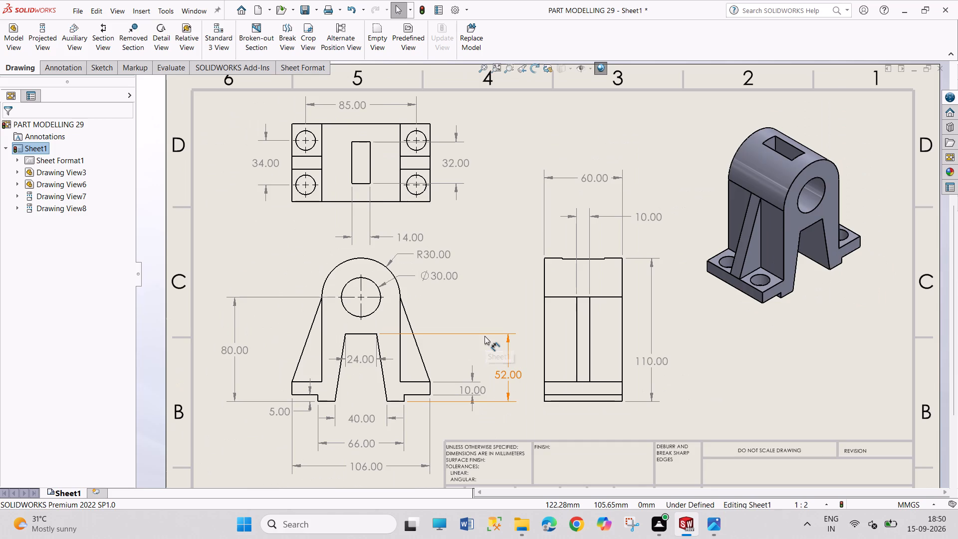
scroll(484, 336, "up", 3)
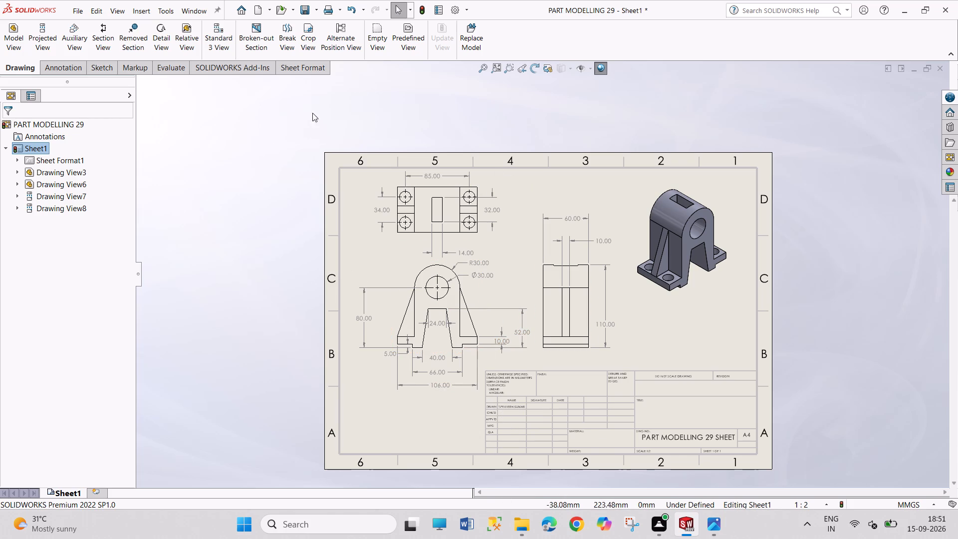
left_click(427, 14)
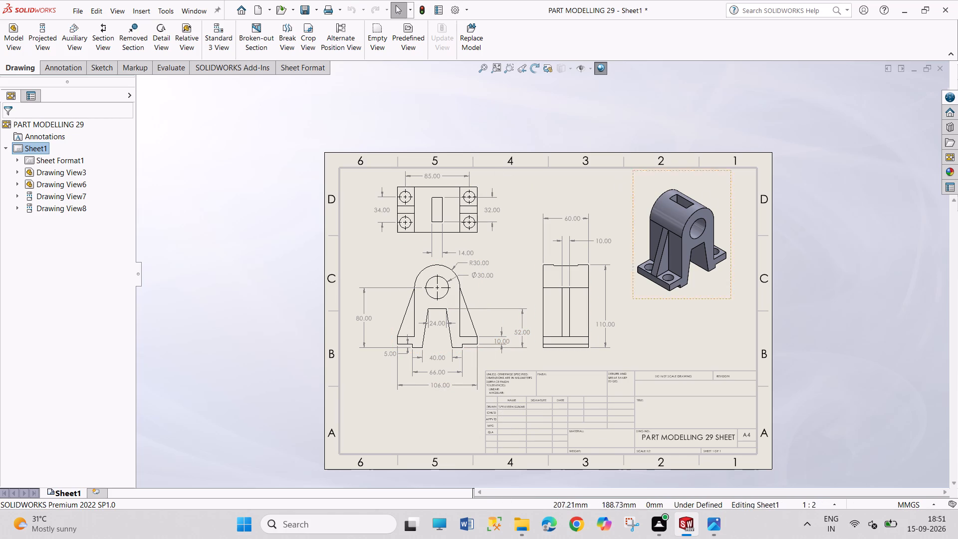
Save the drawing as PART MODELLING 29 SHEET in SOLIDWORKS Drawing format in the current FUJI assembly folder.
key("ctrl+s")
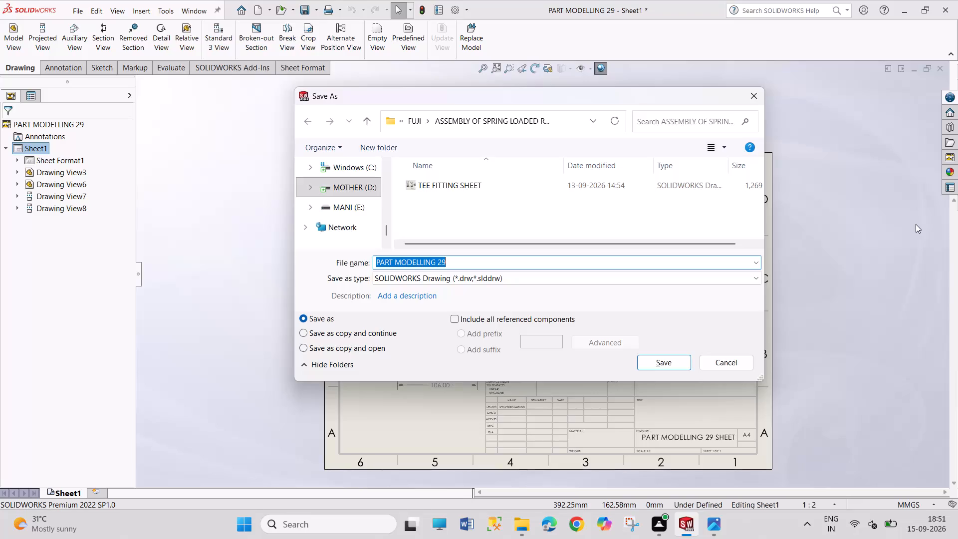
left_click(463, 259)
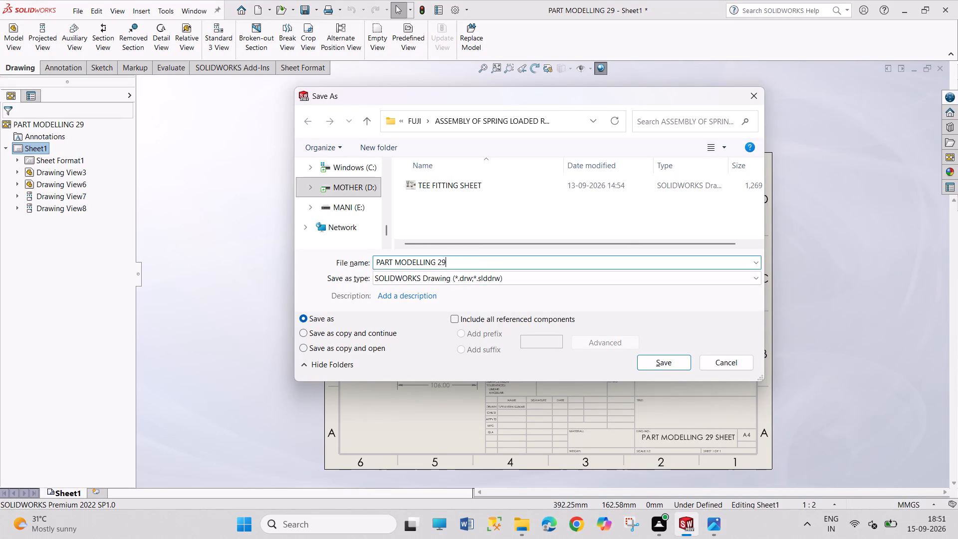
left_click(463, 260)
key("space")
type("S")
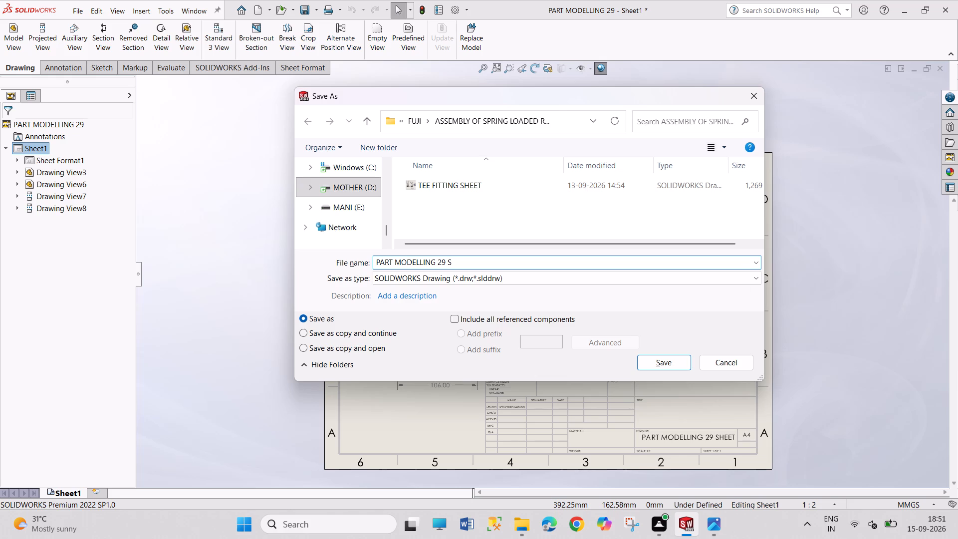
type("HEET")
key("Return")
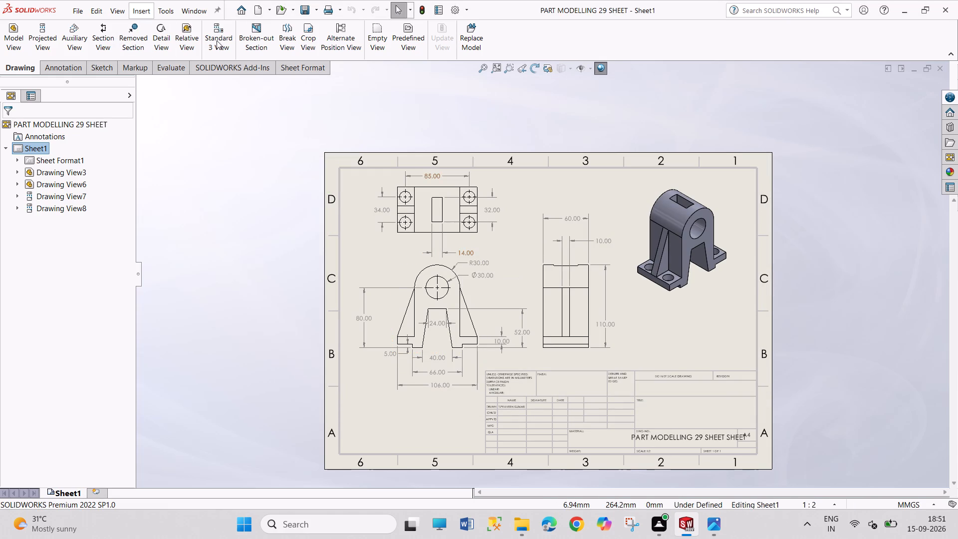
In the sheet format, delete the repeated word SHEET so the drawing number reads PART MODELLING 29 SHEET, and return to the sheet.
right_click(41, 153)
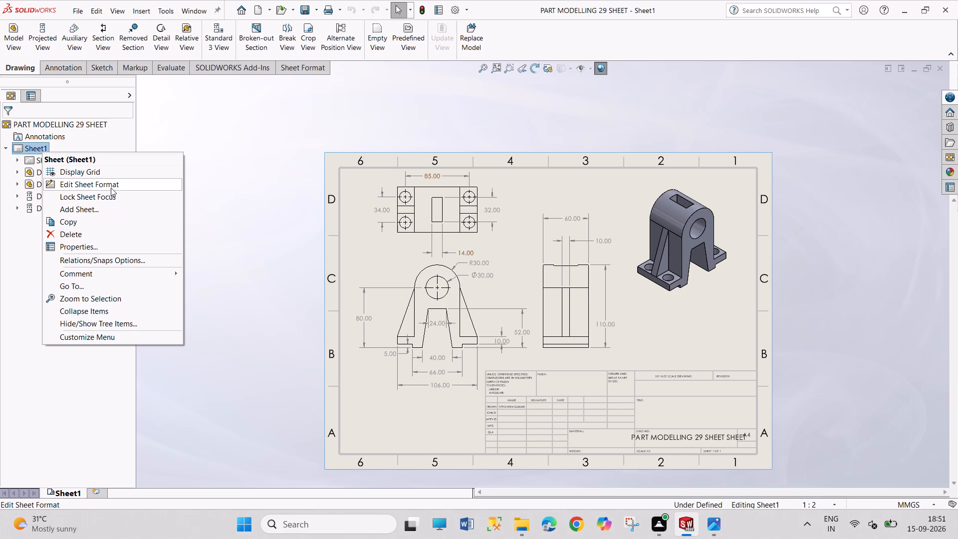
left_click(113, 187)
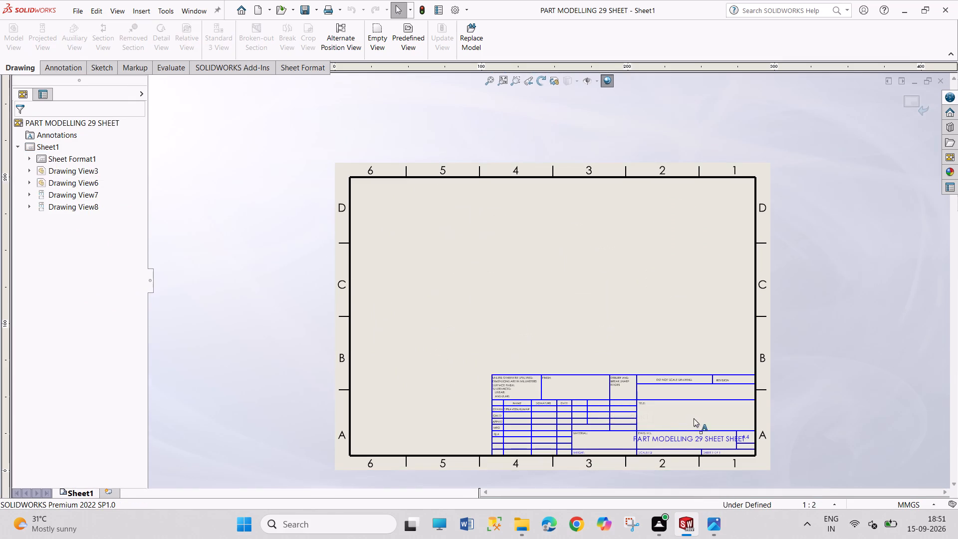
double_click(697, 440)
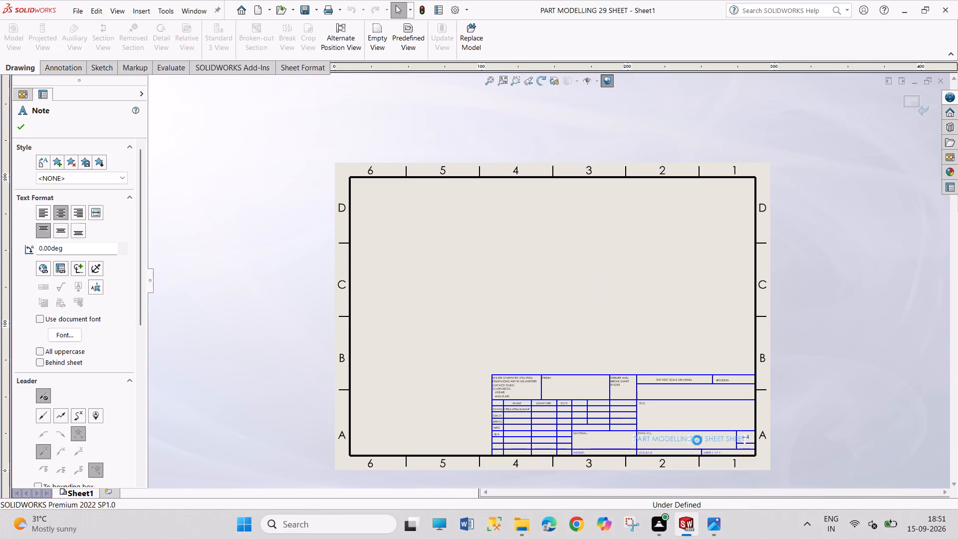
left_click(737, 442)
left_click(745, 441)
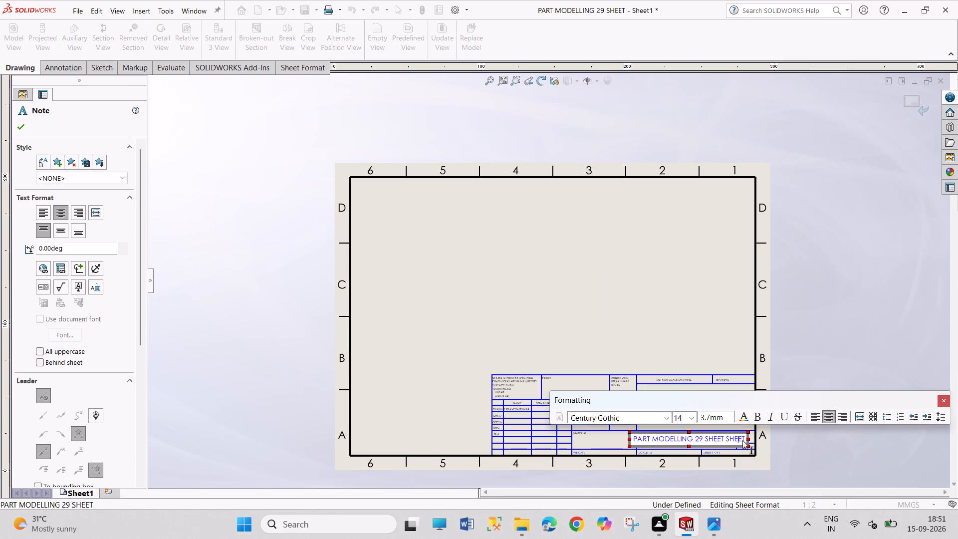
left_click(742, 440)
key("Right")
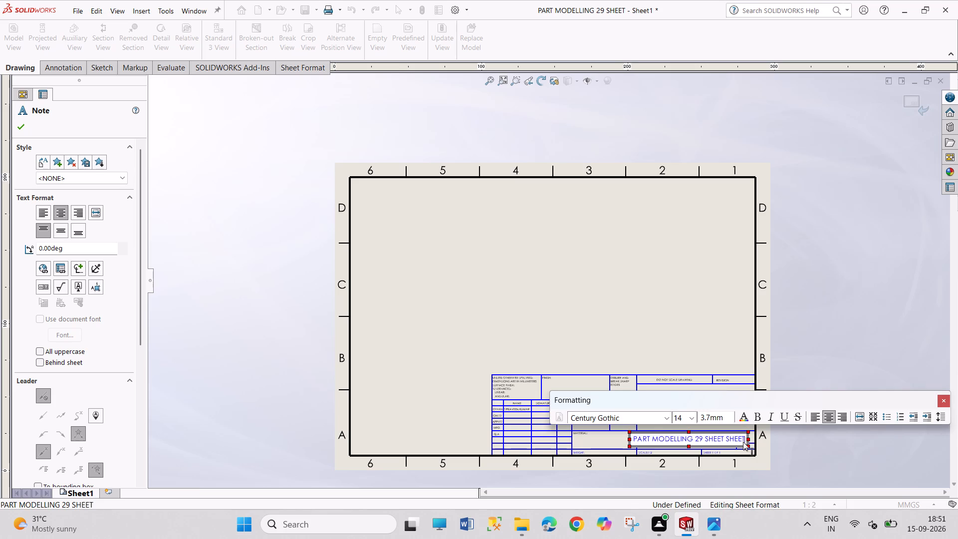
key("BackSpace")
key("BackSpace")
key("BackSpace")
key("BackSpace")
key("BackSpace")
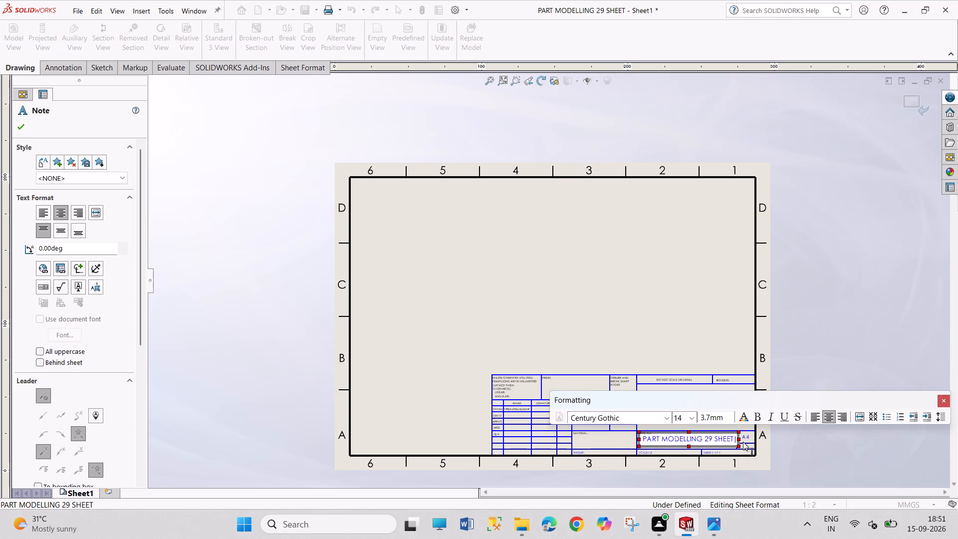
key("BackSpace")
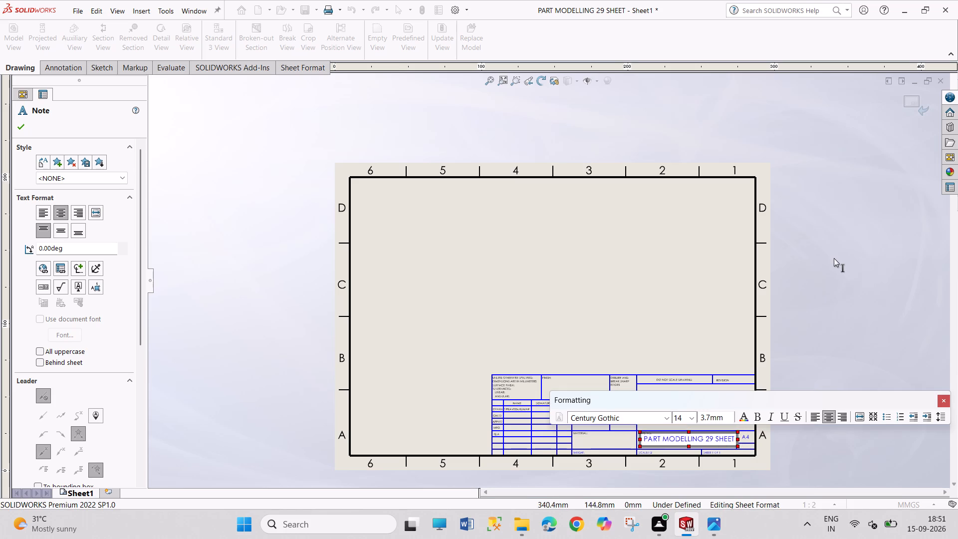
left_click(834, 258)
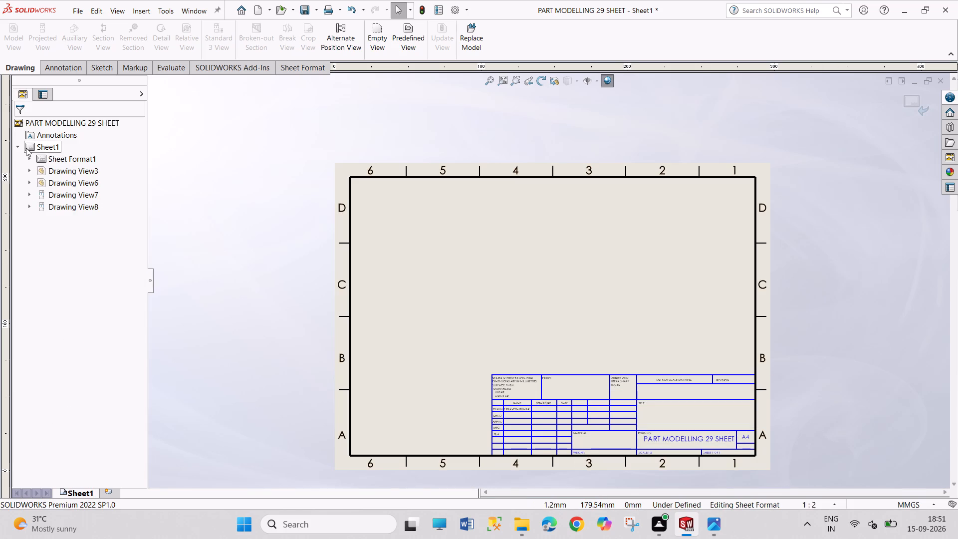
right_click(26, 148)
left_click(72, 186)
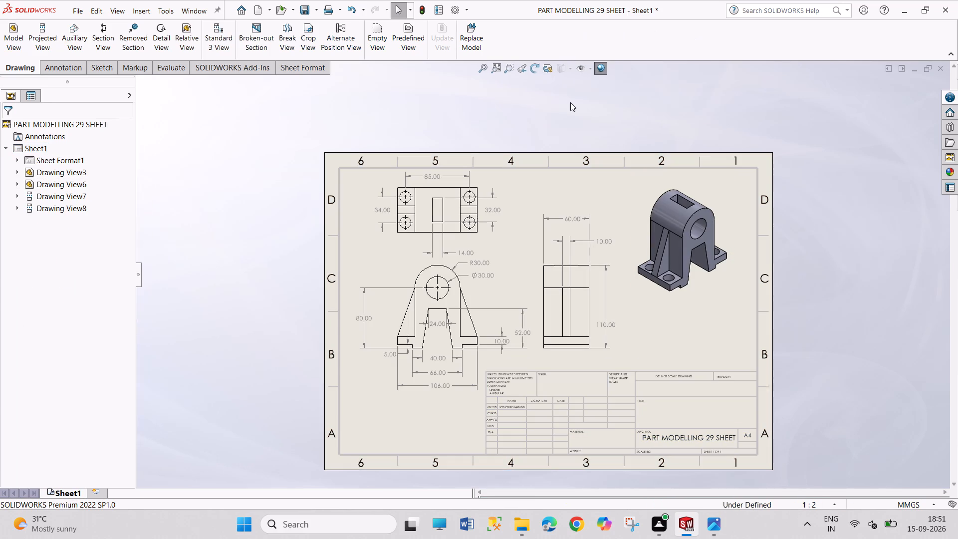
Save the drawing with the corrected drawing number.
key("ctrl+s")
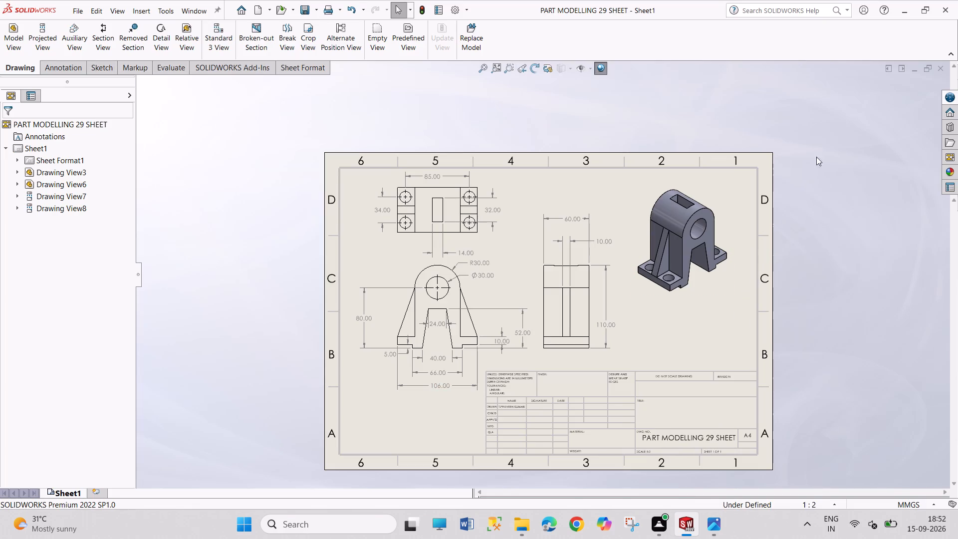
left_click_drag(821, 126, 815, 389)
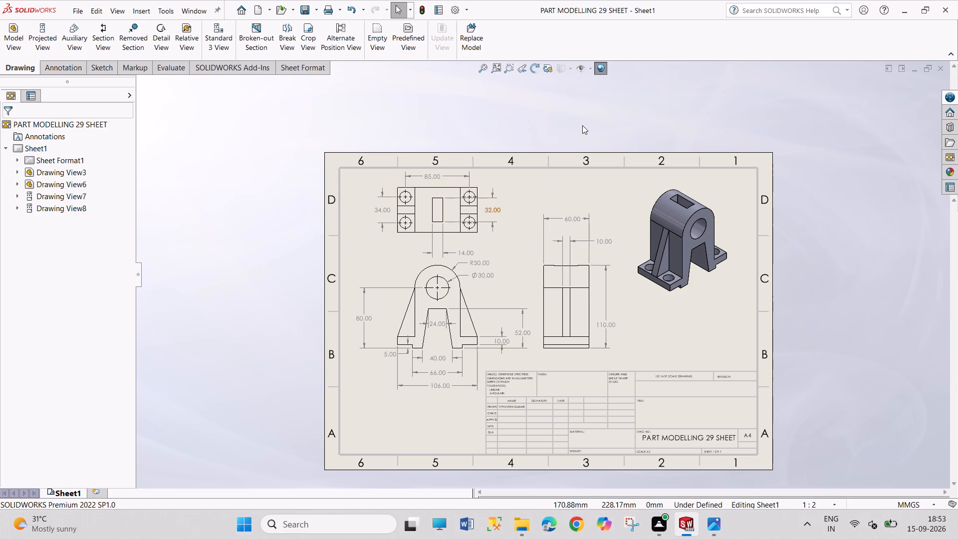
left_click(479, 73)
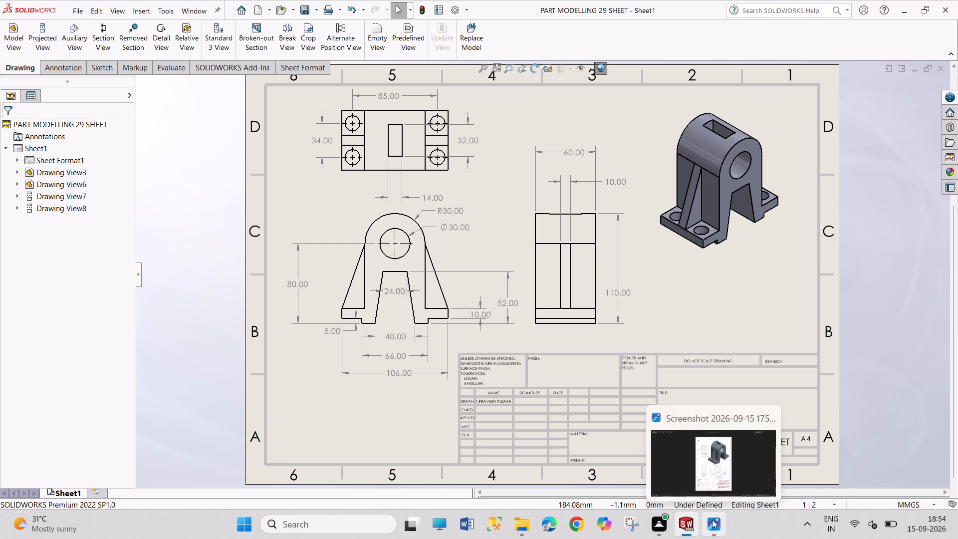
Close the reference screenshot viewer and the File Explorer window.
left_click(770, 423)
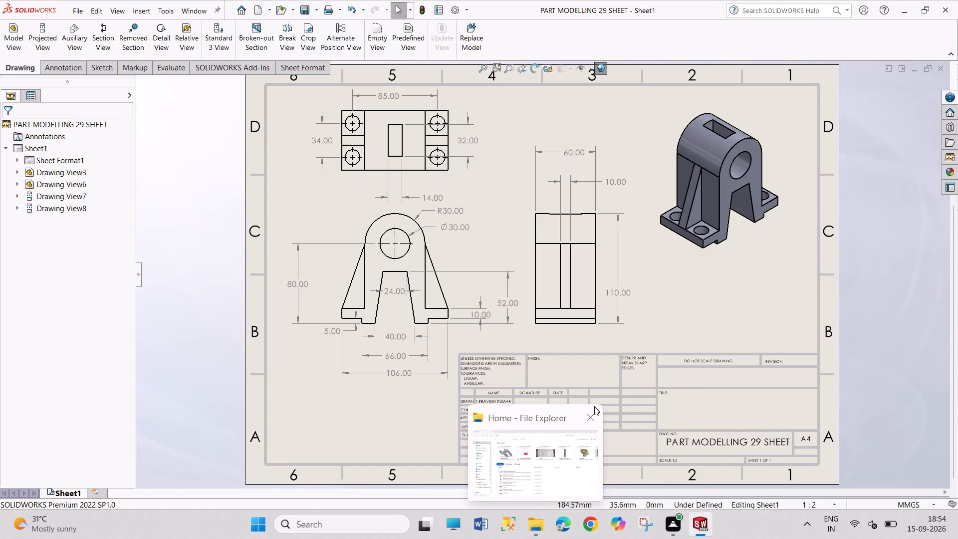
left_click(587, 417)
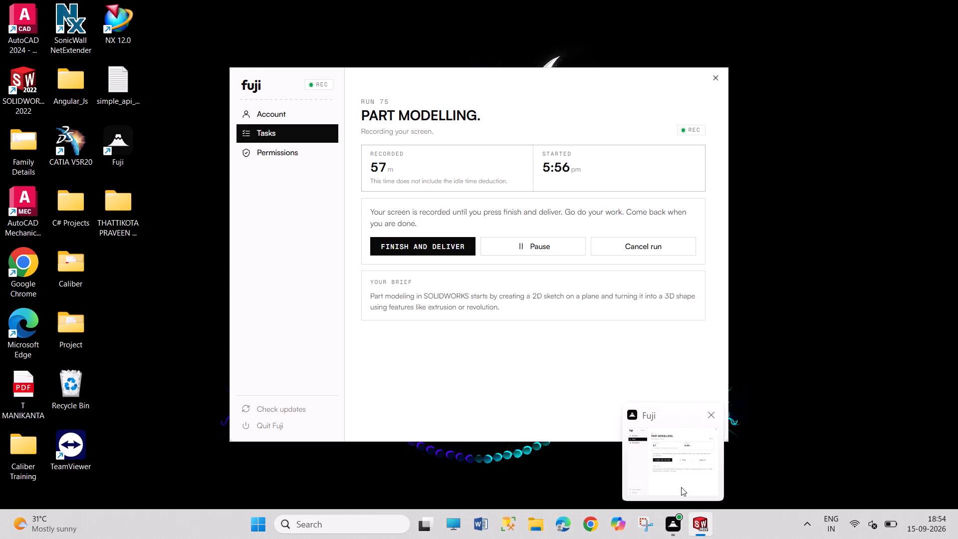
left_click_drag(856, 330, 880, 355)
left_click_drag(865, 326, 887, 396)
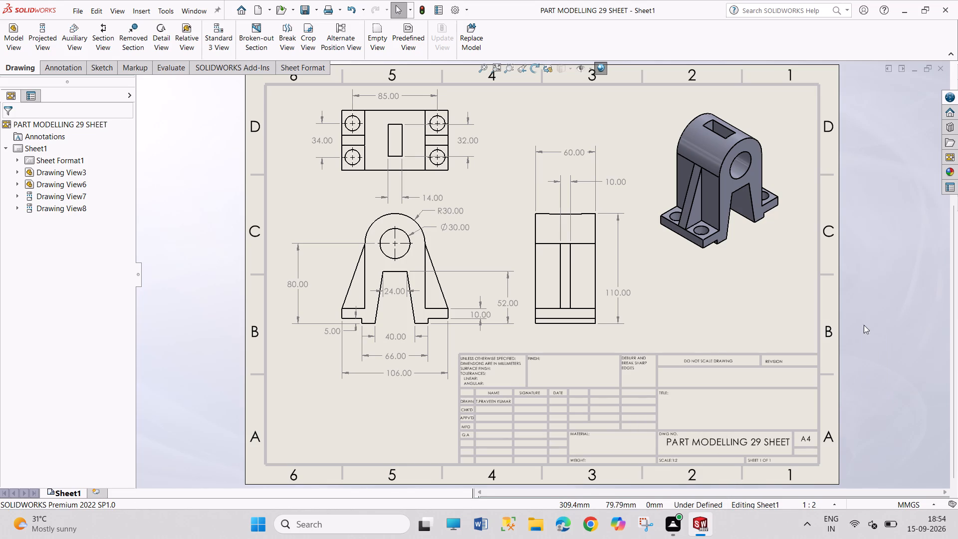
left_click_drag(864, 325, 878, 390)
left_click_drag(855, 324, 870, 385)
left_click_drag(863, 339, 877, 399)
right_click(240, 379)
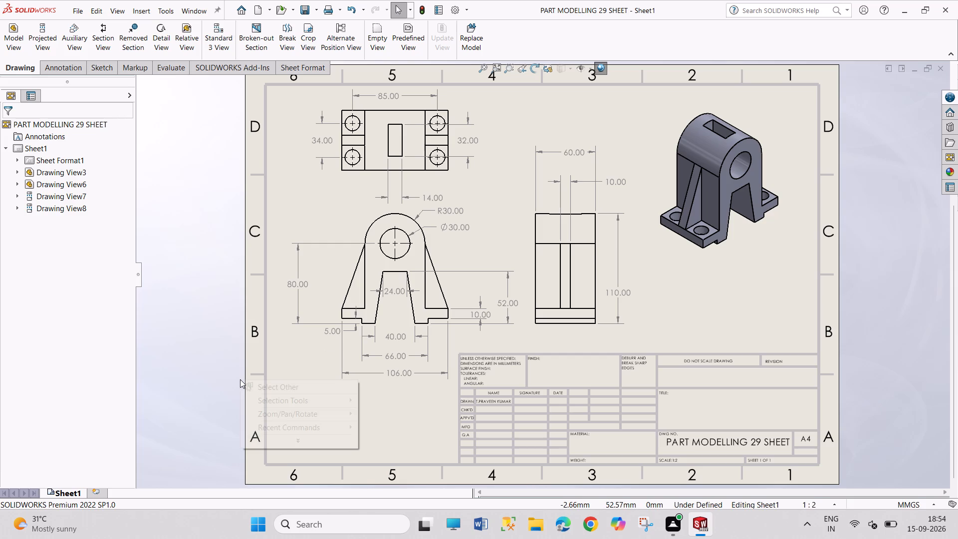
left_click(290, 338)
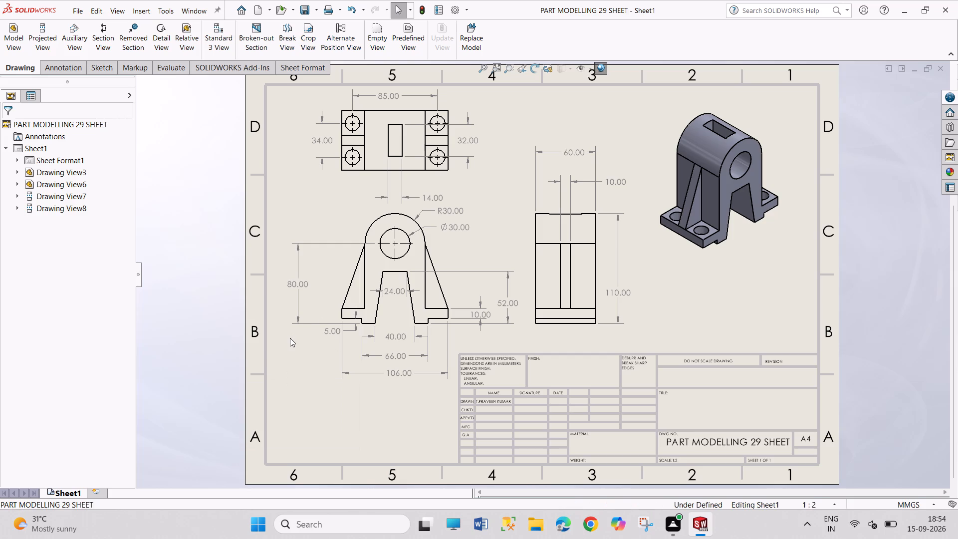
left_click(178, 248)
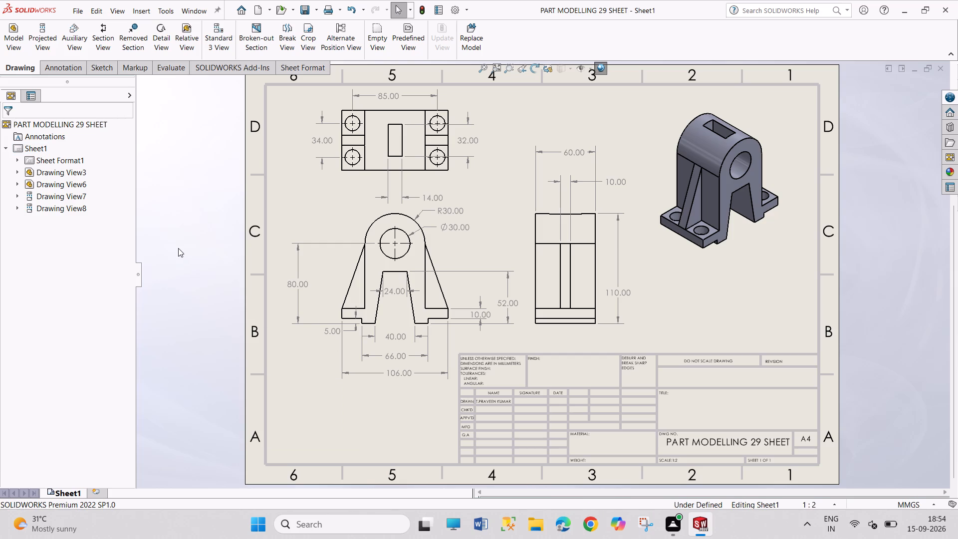
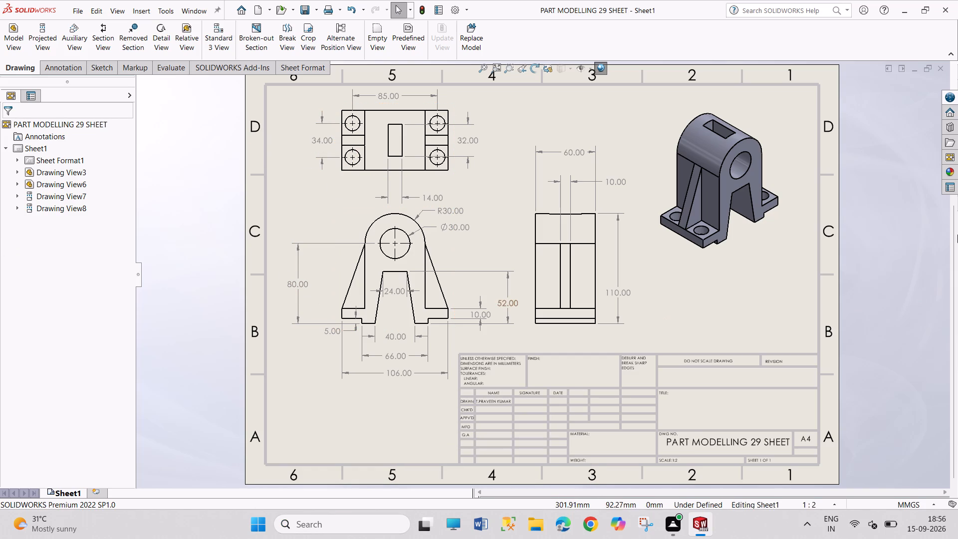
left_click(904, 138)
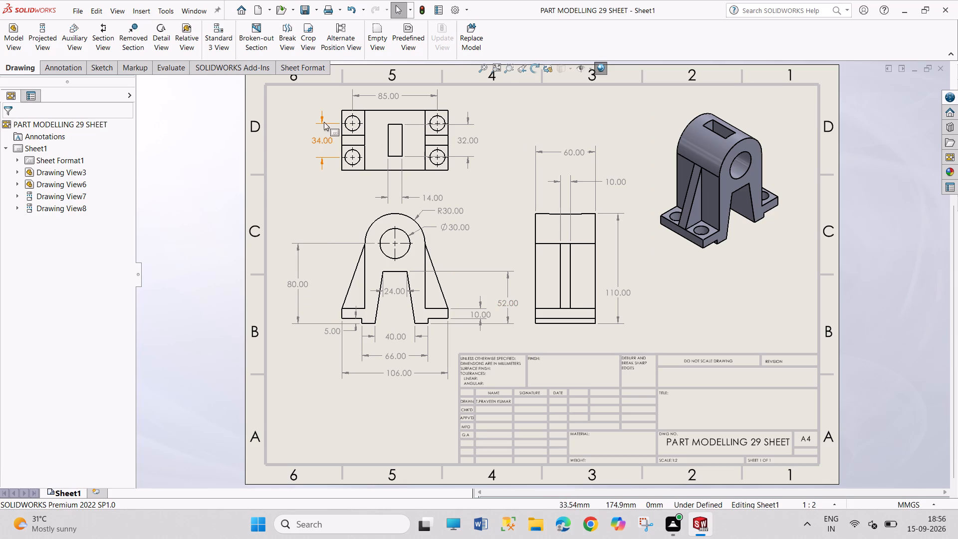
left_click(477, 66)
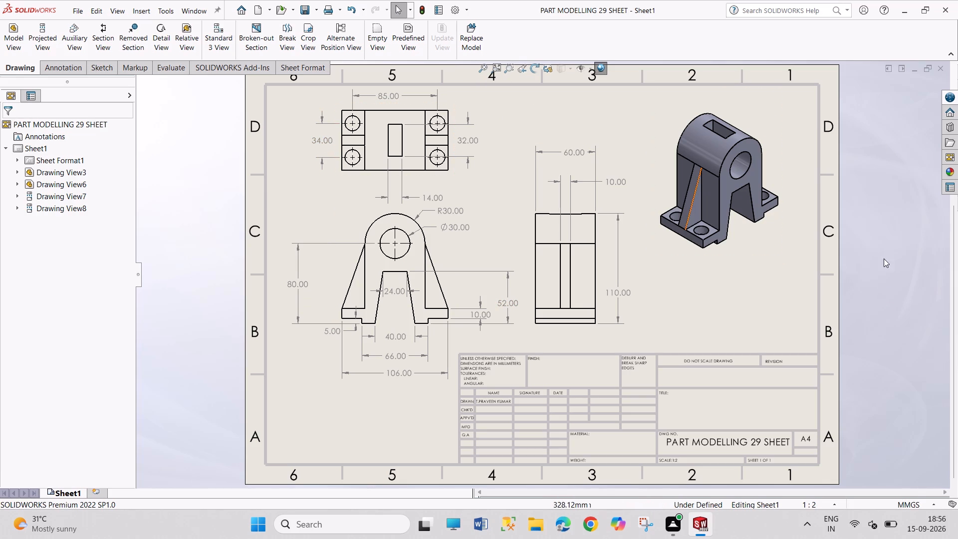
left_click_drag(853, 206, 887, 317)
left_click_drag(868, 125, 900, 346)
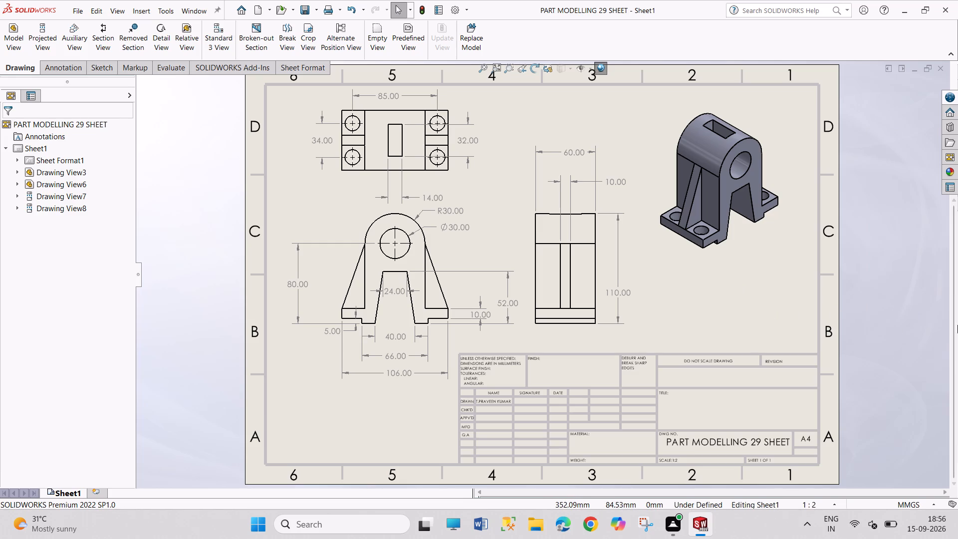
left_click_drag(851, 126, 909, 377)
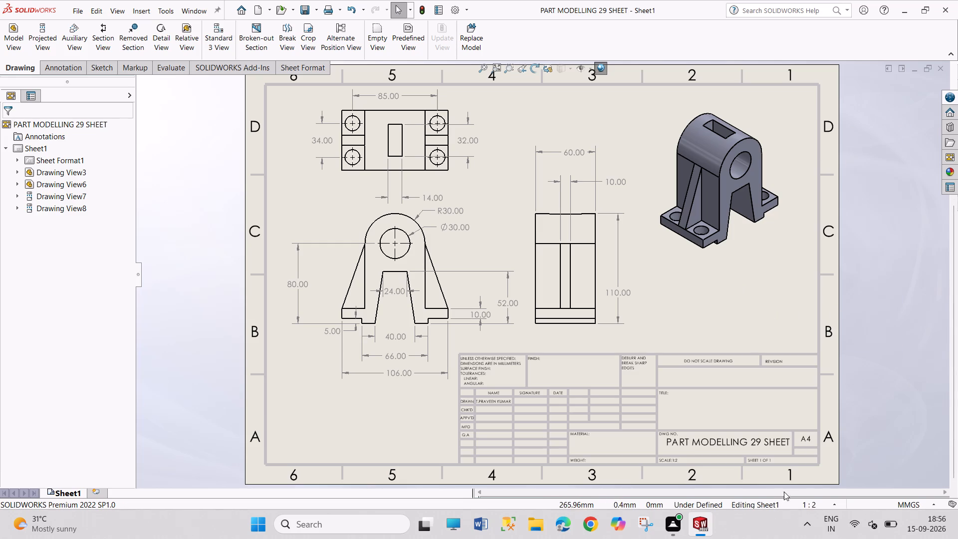
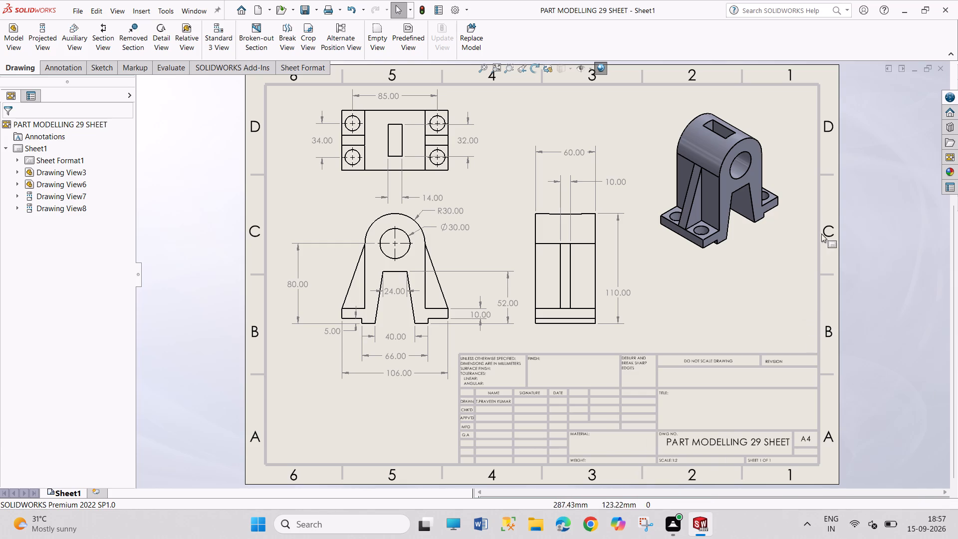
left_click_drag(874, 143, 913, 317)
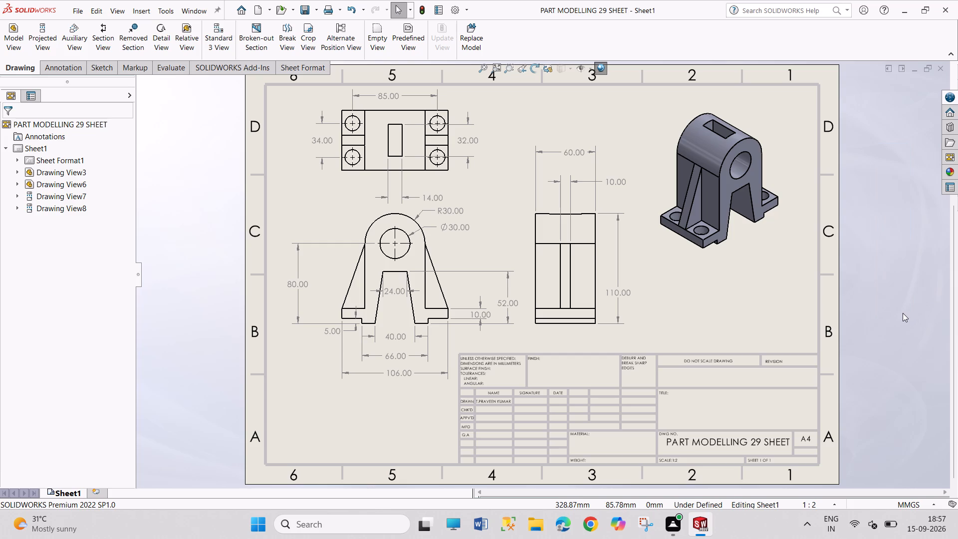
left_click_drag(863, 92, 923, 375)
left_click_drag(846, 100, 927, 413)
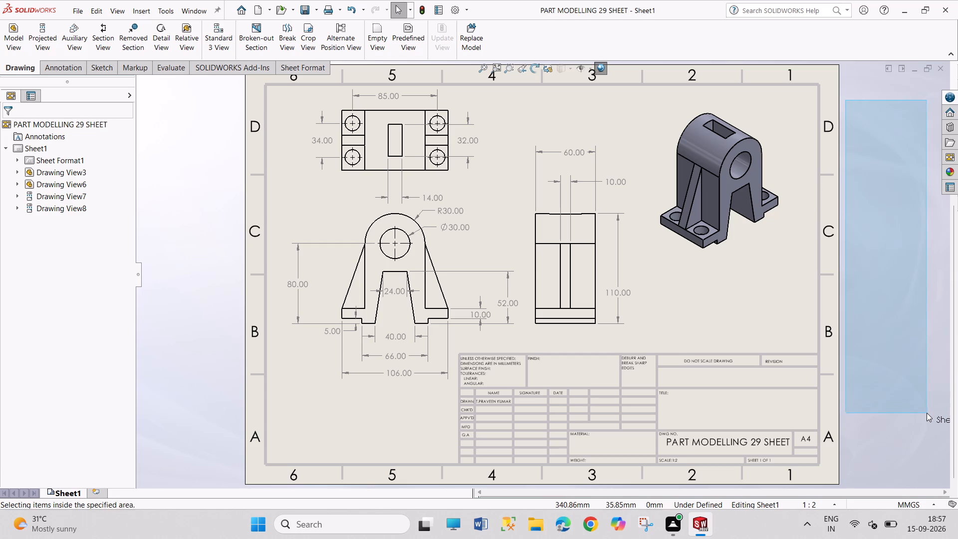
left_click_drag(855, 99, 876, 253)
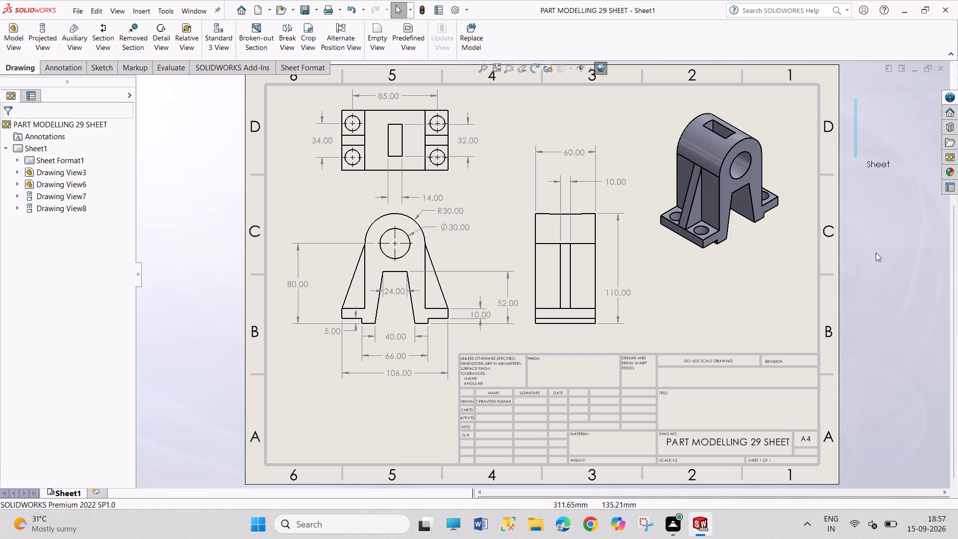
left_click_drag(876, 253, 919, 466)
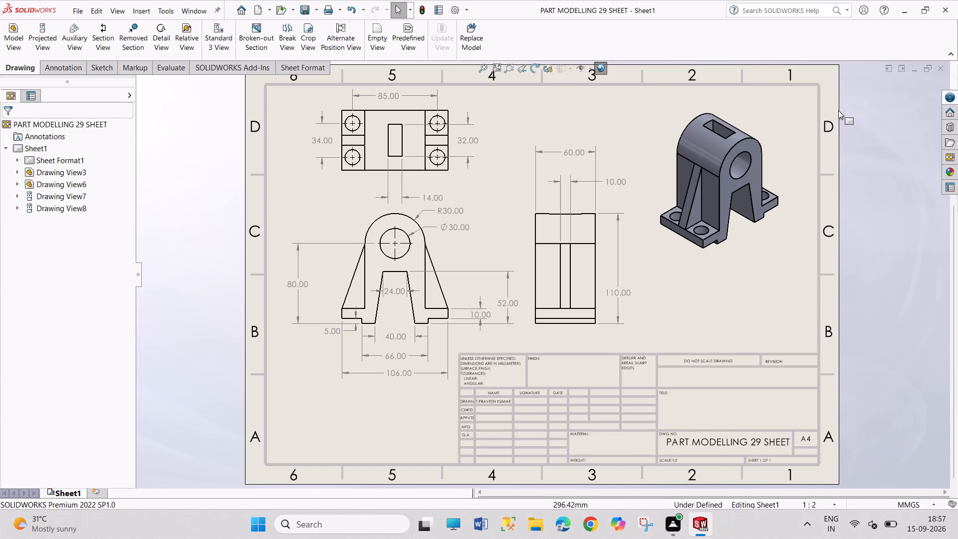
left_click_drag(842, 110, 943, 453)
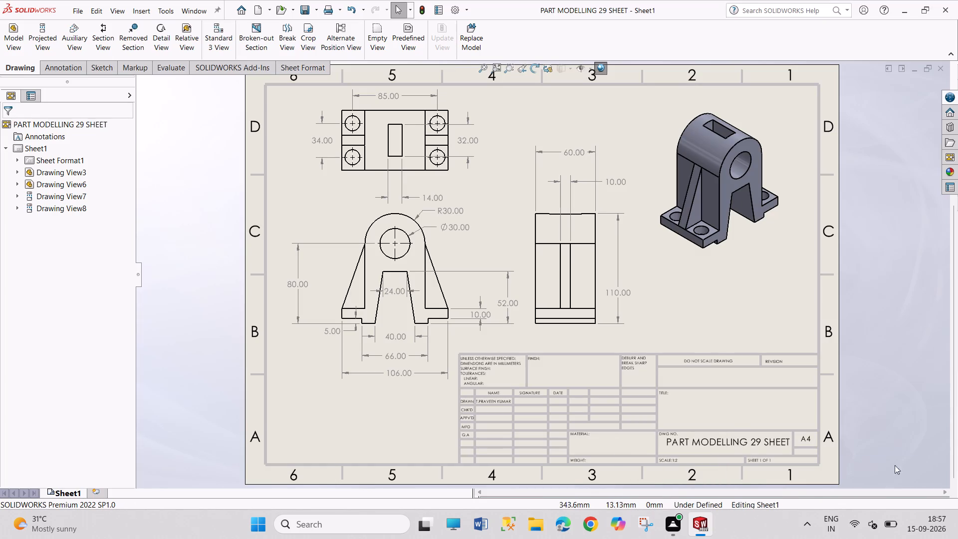